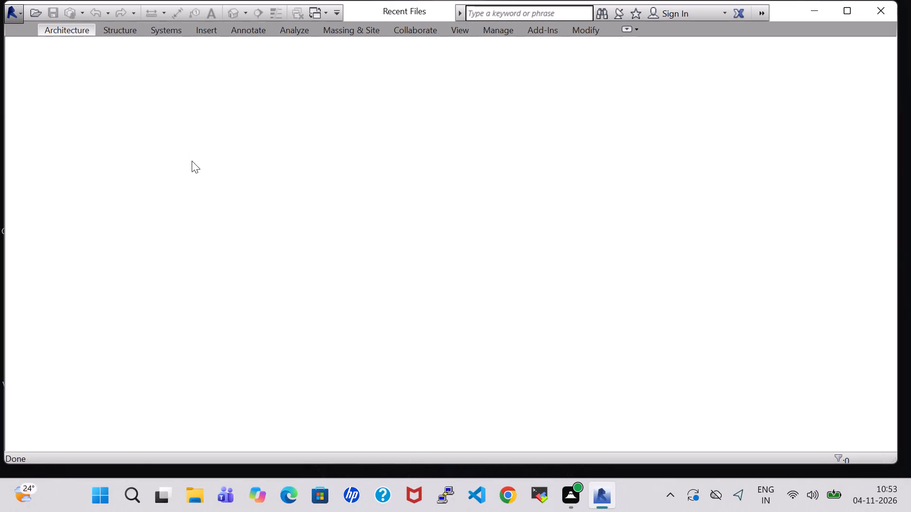
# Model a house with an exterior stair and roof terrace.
# Create a new project from the Architectural Template.
pyautogui.click(94, 108)
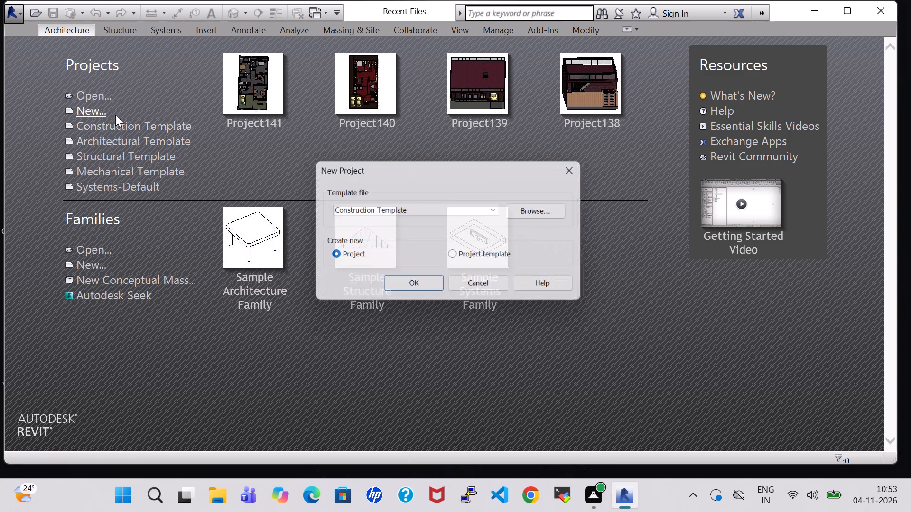
pyautogui.click(403, 213)
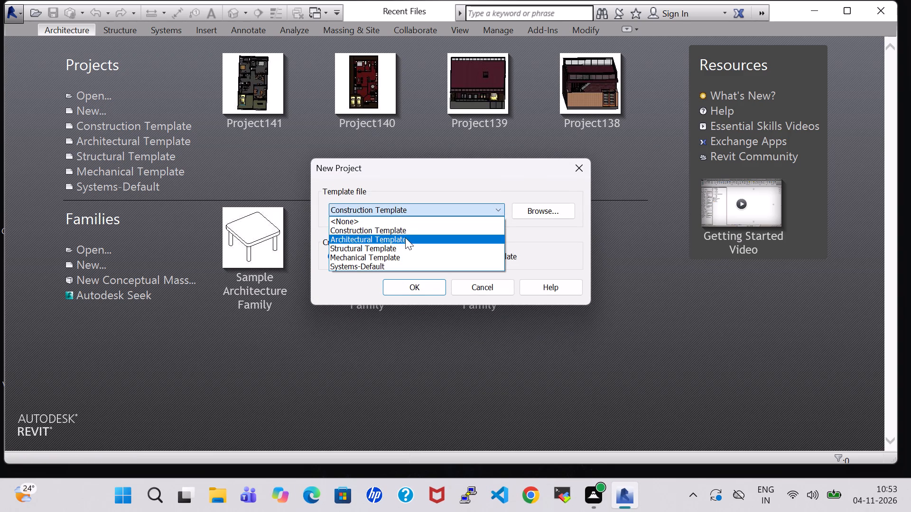
pyautogui.click(405, 238)
pyautogui.click(427, 289)
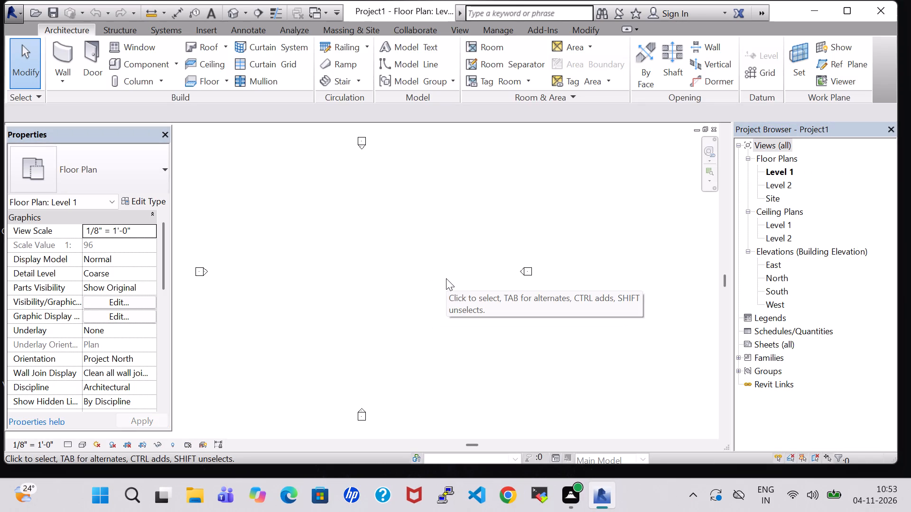
# Draw a closed 28' by 28' square of Generic - 8" exterior walls on Level 1, with a 10' unconnected height.
pyautogui.click(774, 175)
pyautogui.click(67, 56)
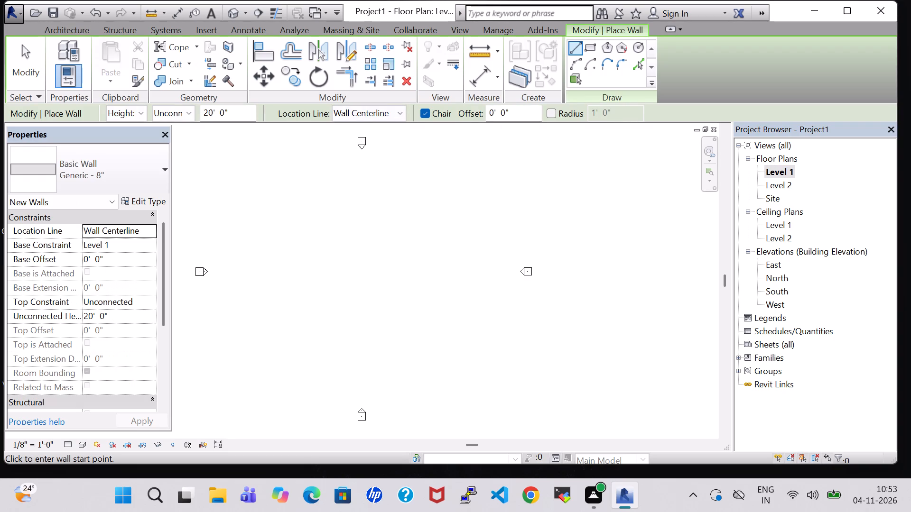
pyautogui.click(208, 111)
pyautogui.press('BackSpace')
pyautogui.press('1')
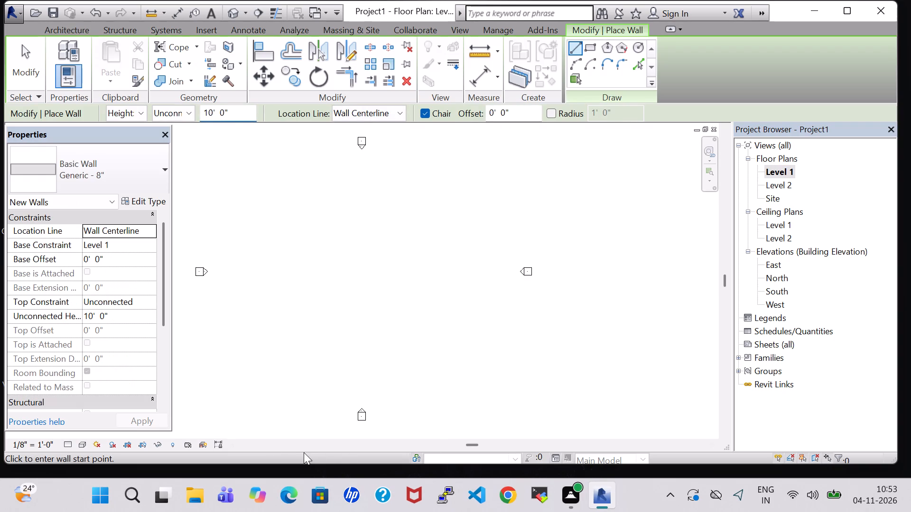
pyautogui.click(233, 446)
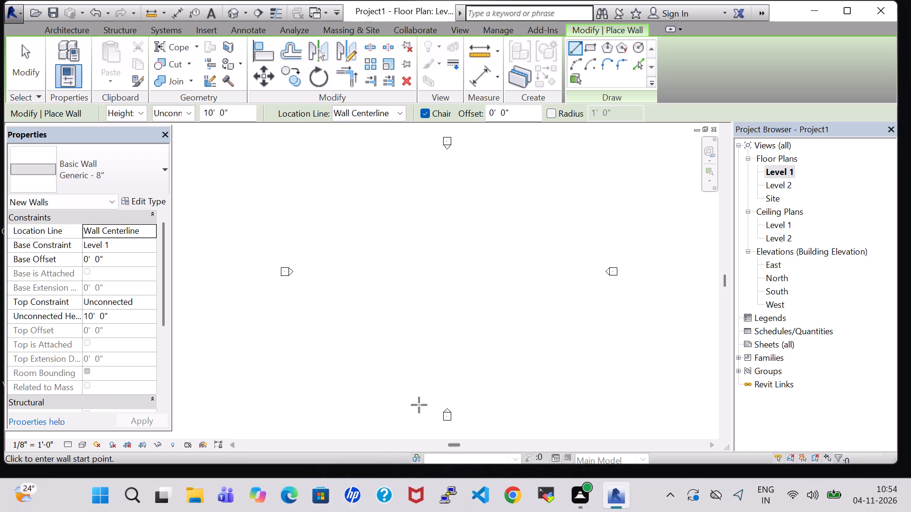
pyautogui.click(370, 187)
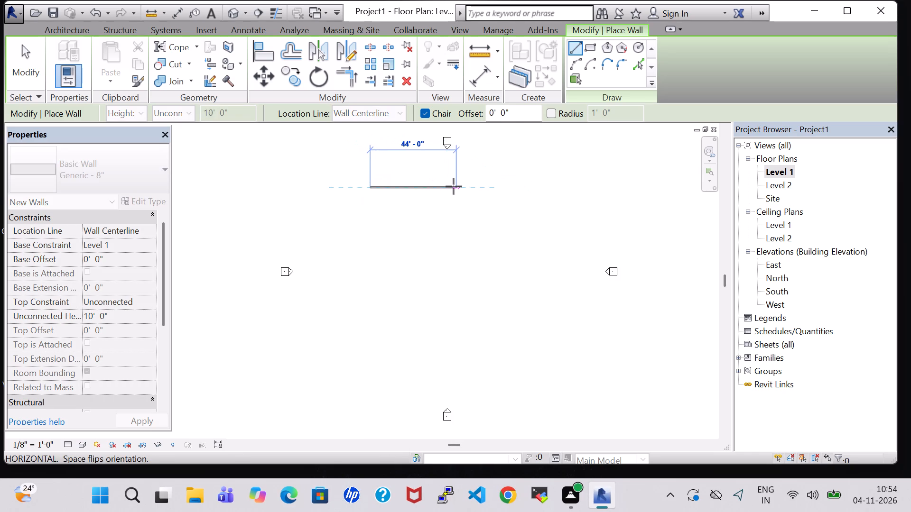
pyautogui.write('28')
pyautogui.press('Return')
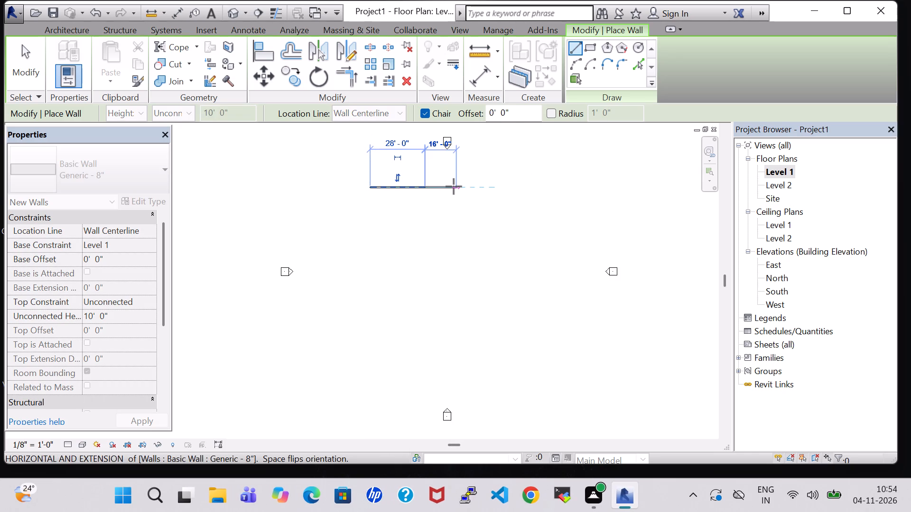
pyautogui.write('28')
pyautogui.press('Return')
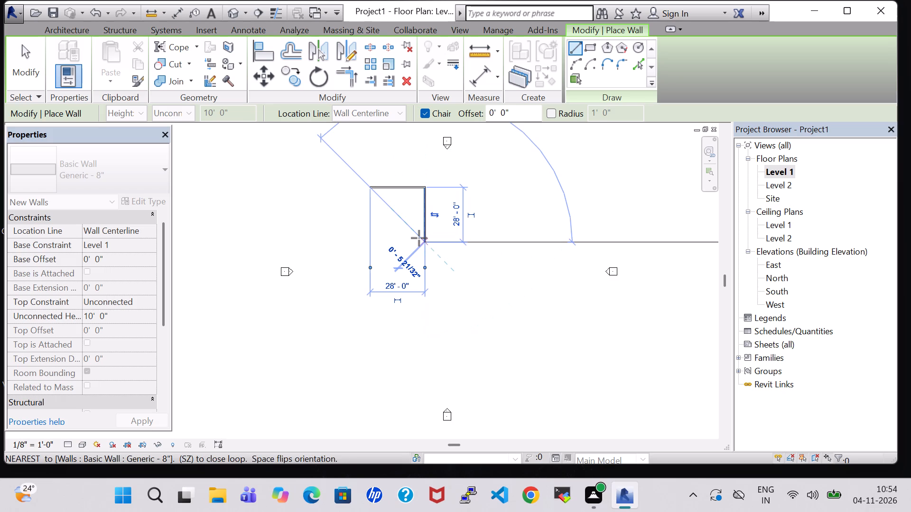
pyautogui.click(370, 238)
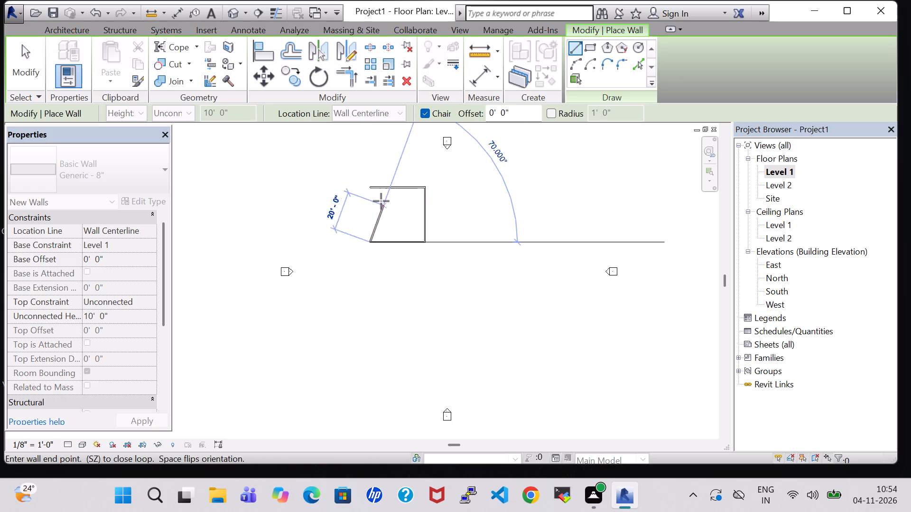
pyautogui.click(369, 188)
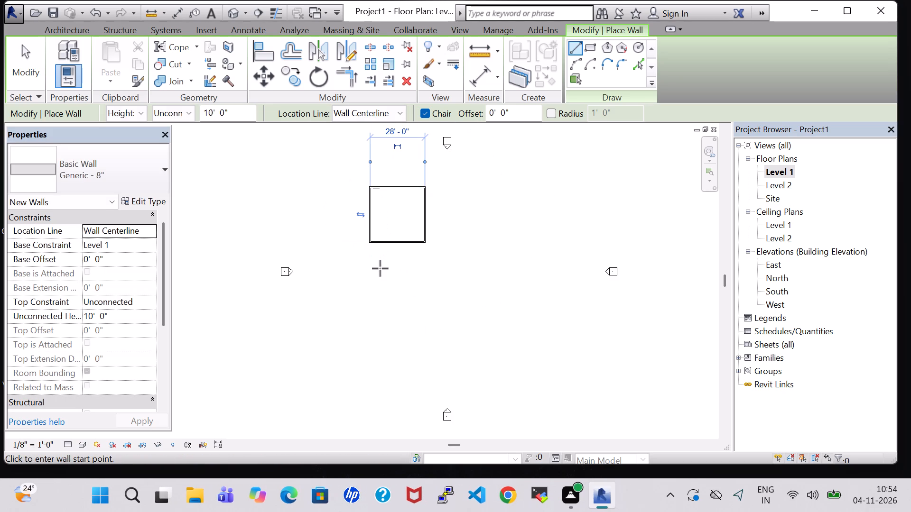
pyautogui.press('Escape')
pyautogui.press('Escape')
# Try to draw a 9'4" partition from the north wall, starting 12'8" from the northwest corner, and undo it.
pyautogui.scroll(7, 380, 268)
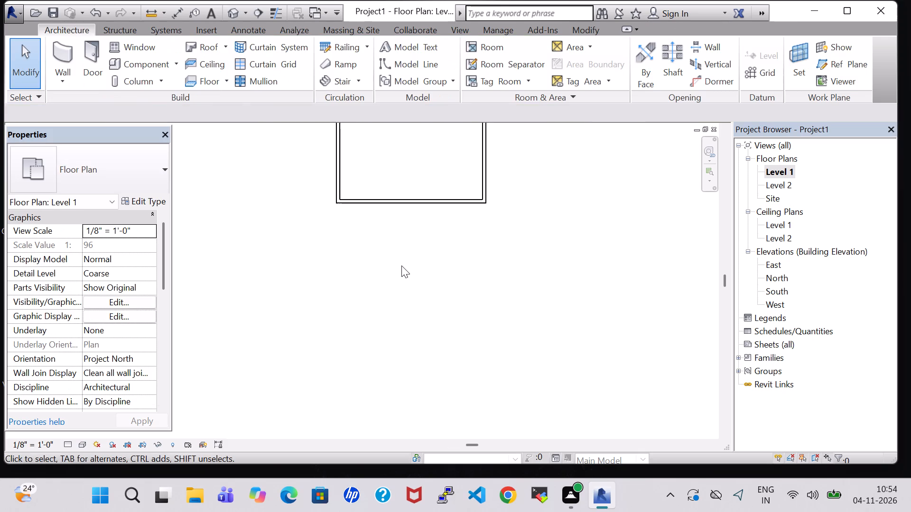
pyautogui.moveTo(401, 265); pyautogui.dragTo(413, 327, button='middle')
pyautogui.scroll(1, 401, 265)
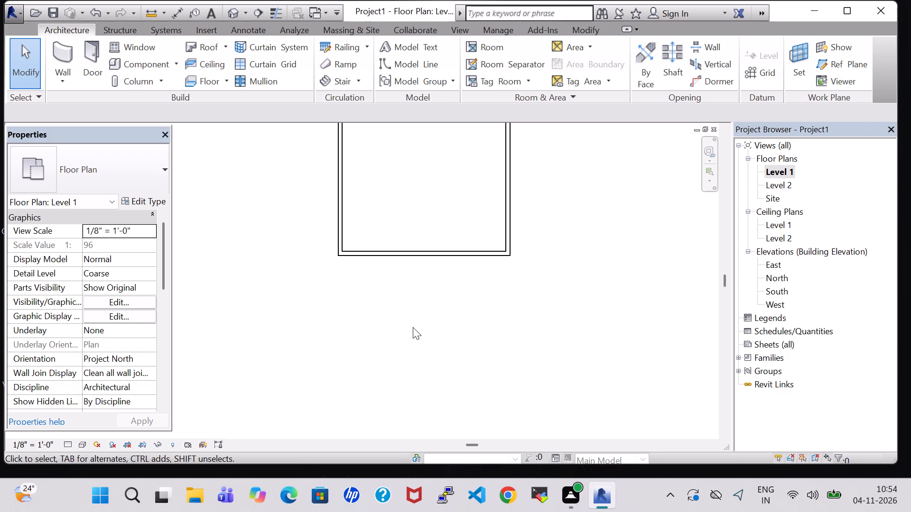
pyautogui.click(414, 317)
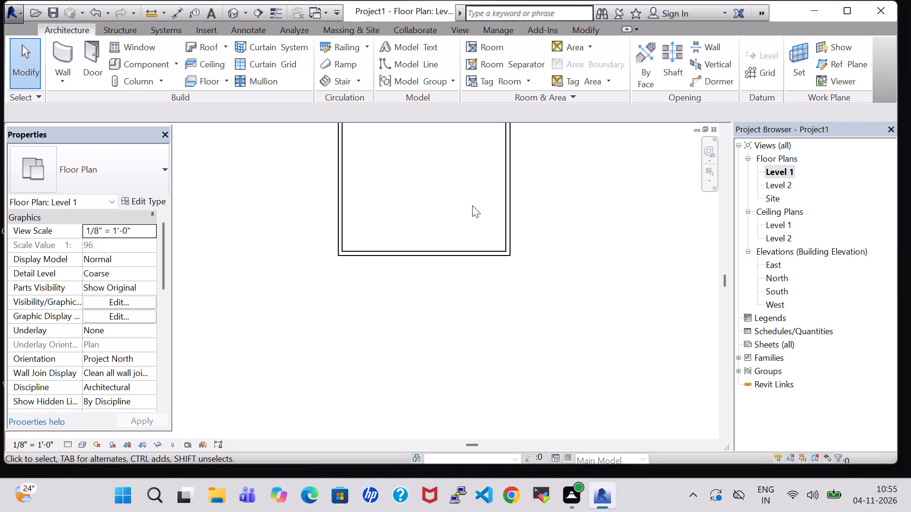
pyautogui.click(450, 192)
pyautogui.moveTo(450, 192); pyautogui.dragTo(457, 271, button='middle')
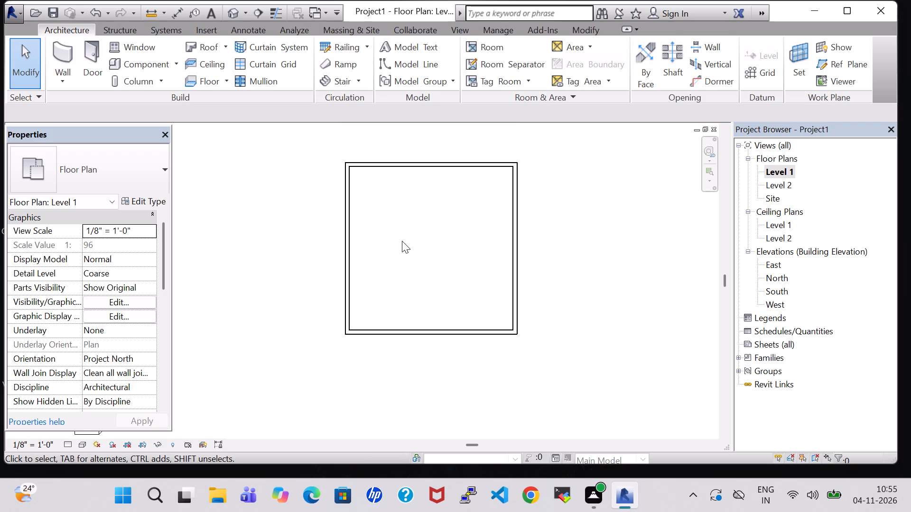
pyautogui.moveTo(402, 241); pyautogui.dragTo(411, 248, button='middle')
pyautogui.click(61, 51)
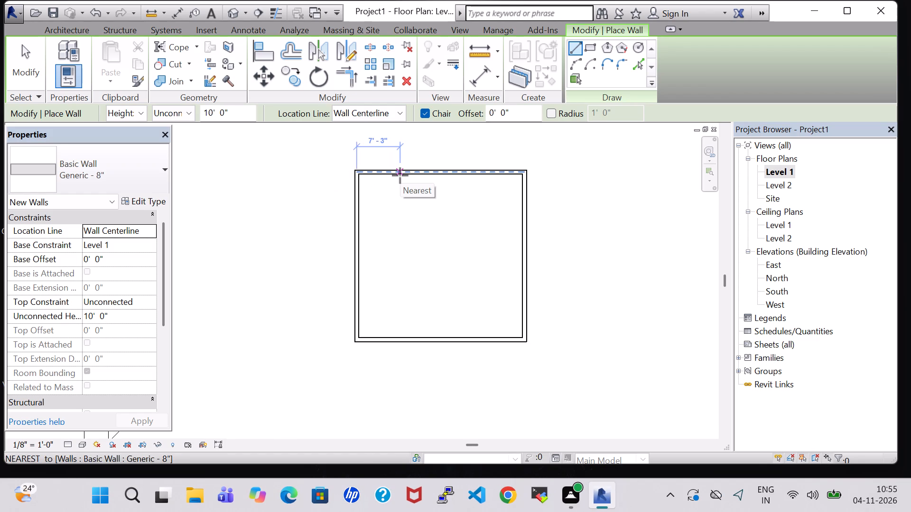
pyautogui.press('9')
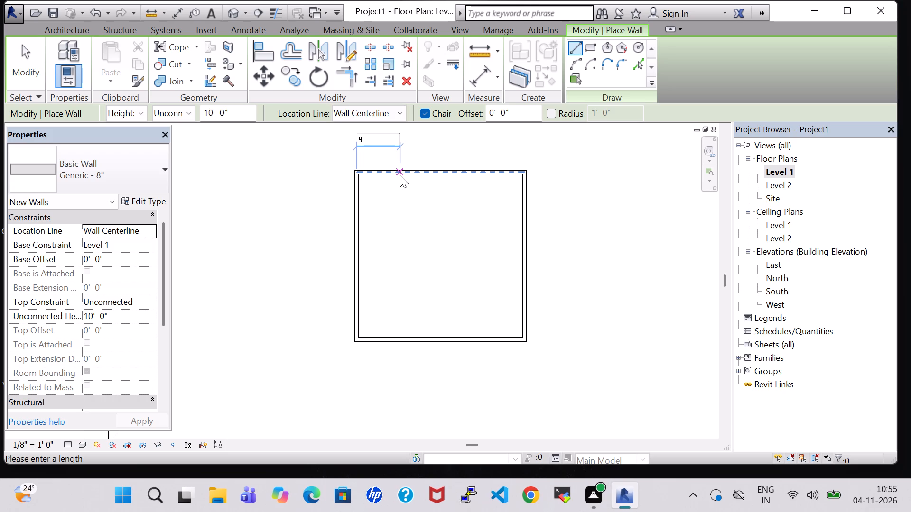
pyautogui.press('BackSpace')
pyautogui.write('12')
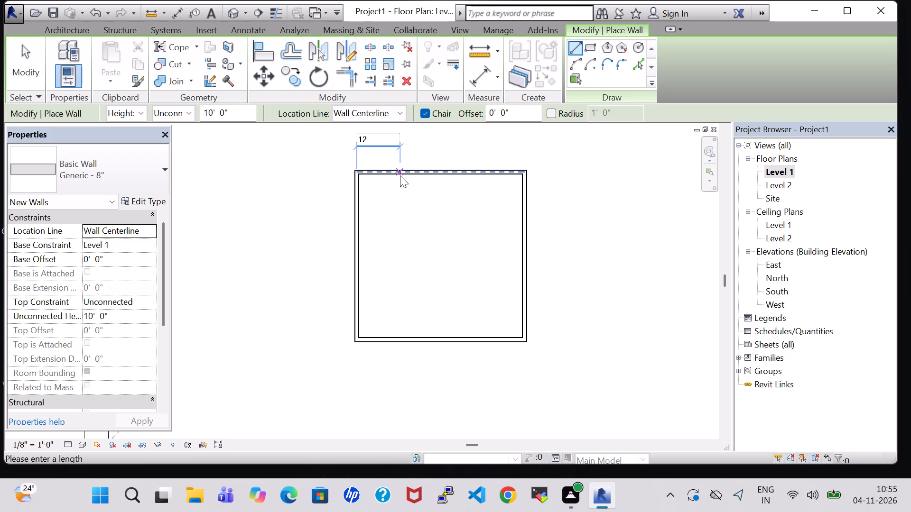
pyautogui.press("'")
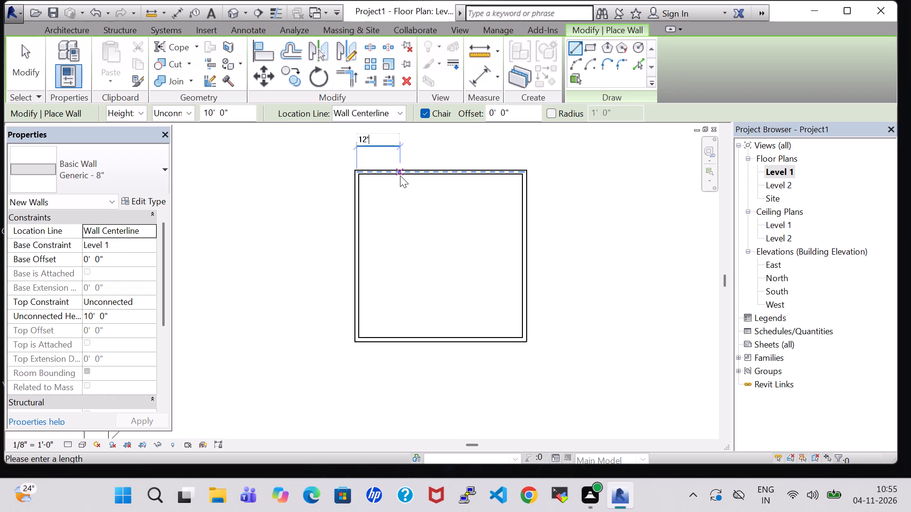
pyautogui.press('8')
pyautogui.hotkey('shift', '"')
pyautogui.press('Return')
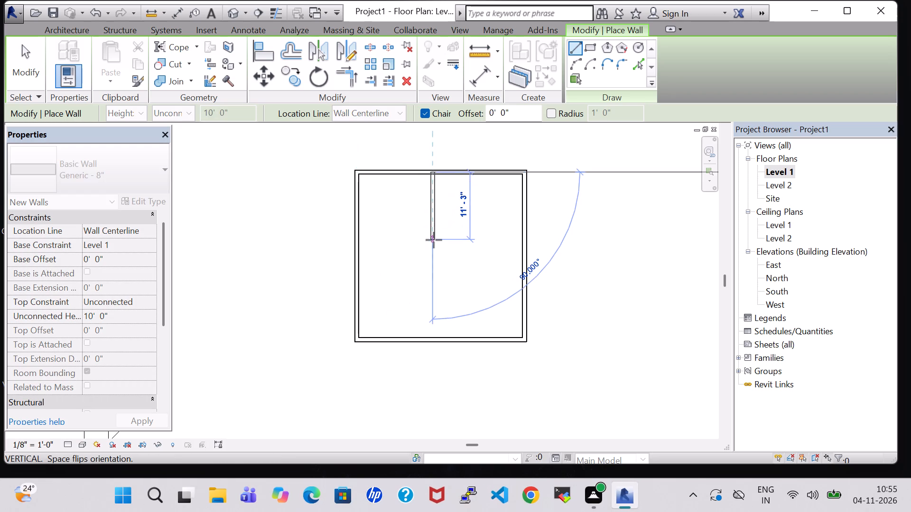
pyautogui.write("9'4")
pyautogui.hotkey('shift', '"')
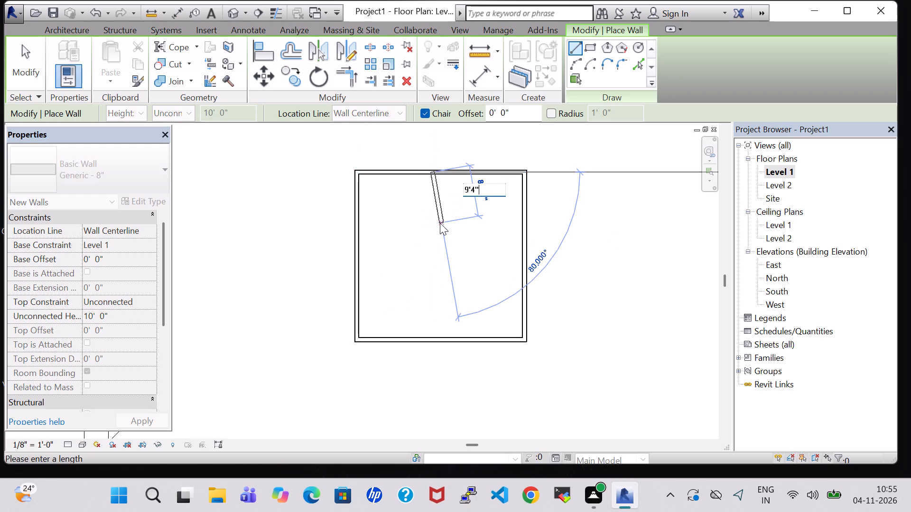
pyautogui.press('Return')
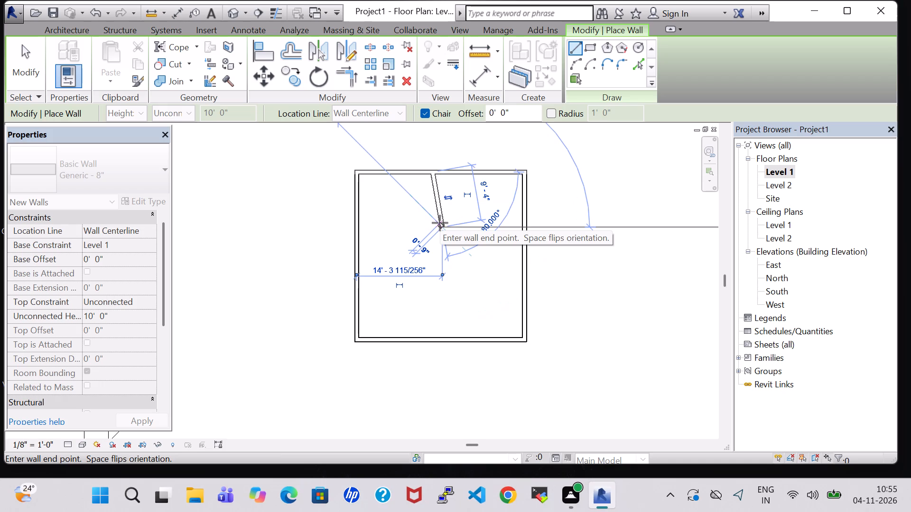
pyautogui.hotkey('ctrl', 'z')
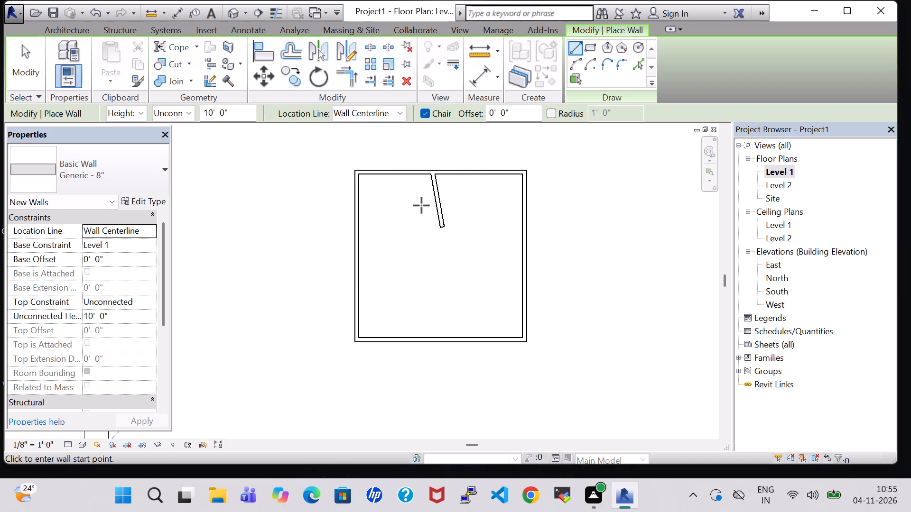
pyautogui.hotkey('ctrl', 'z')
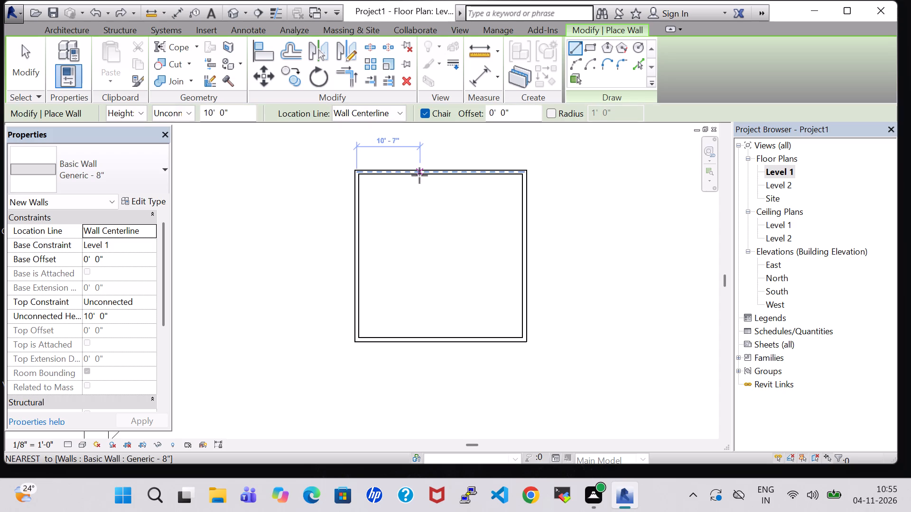
# Enclose a northwest room with a 9'4" partition starting 12'8" along the north wall and a return wall to the west exterior wall.
pyautogui.write("12'")
pyautogui.press('8')
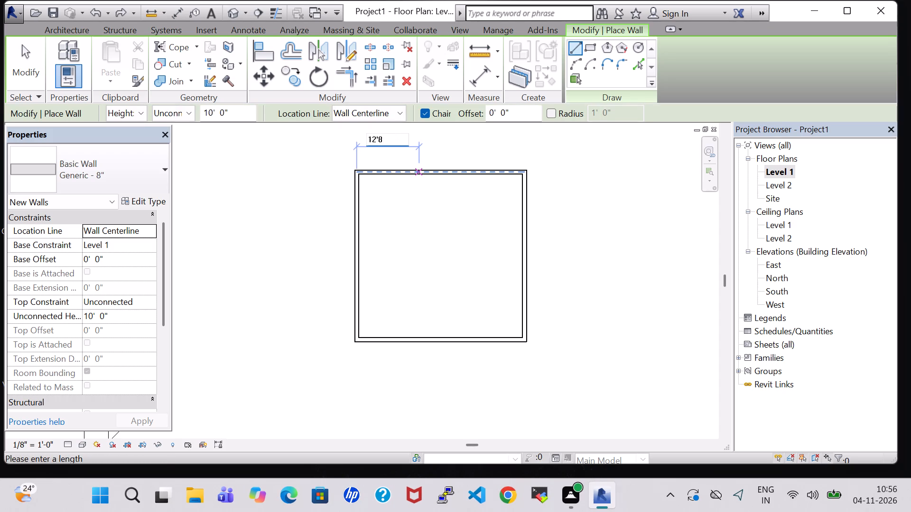
pyautogui.hotkey('shift', '"')
pyautogui.press('Return')
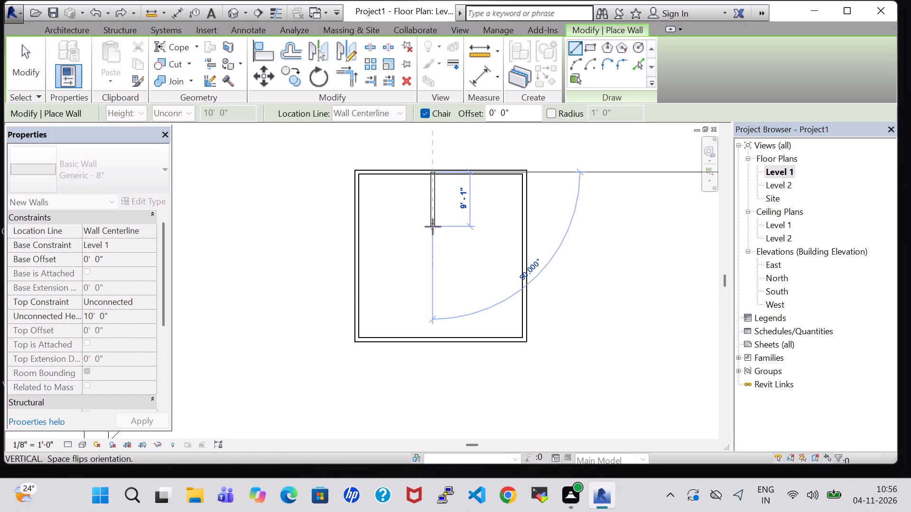
pyautogui.write("9'4")
pyautogui.hotkey('shift', '"')
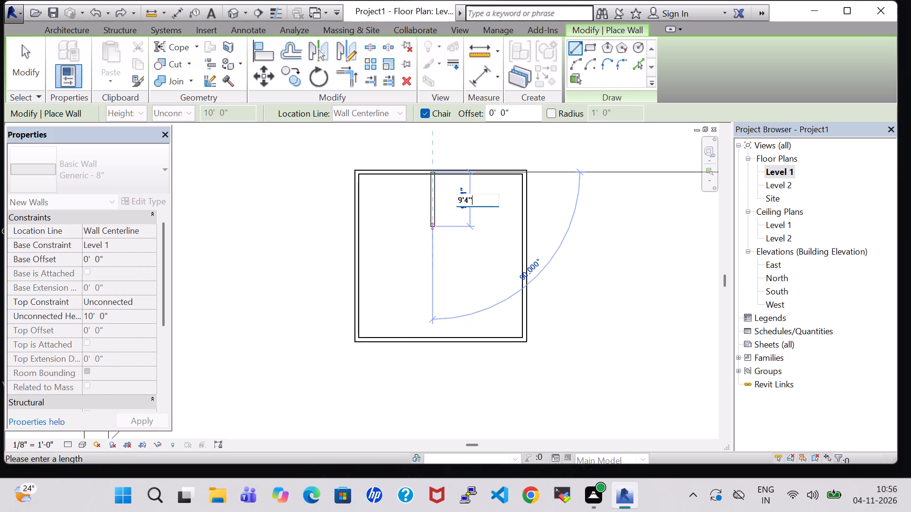
pyautogui.press('Return')
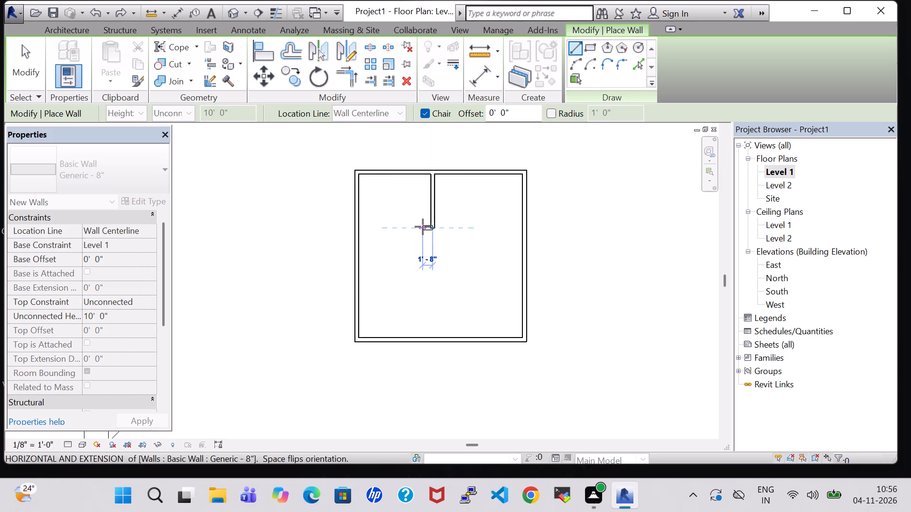
pyautogui.click(358, 226)
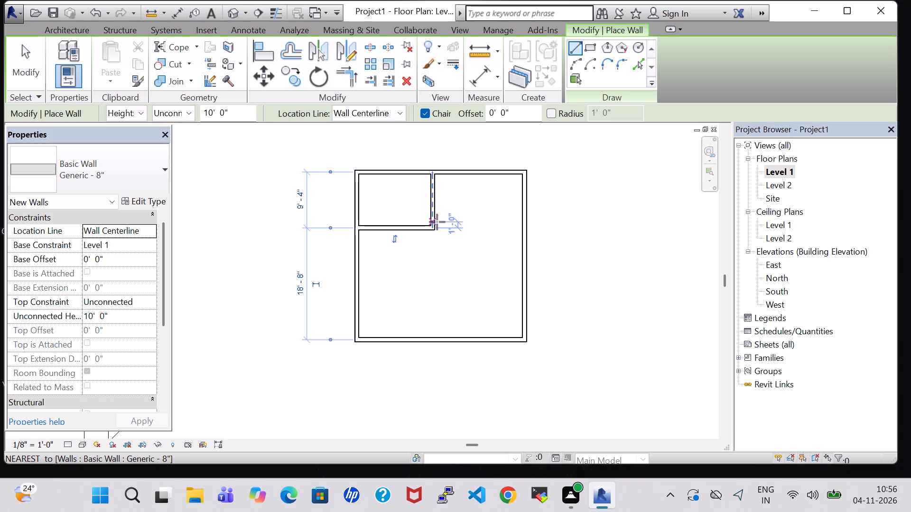
pyautogui.press('Escape')
pyautogui.press('Escape')
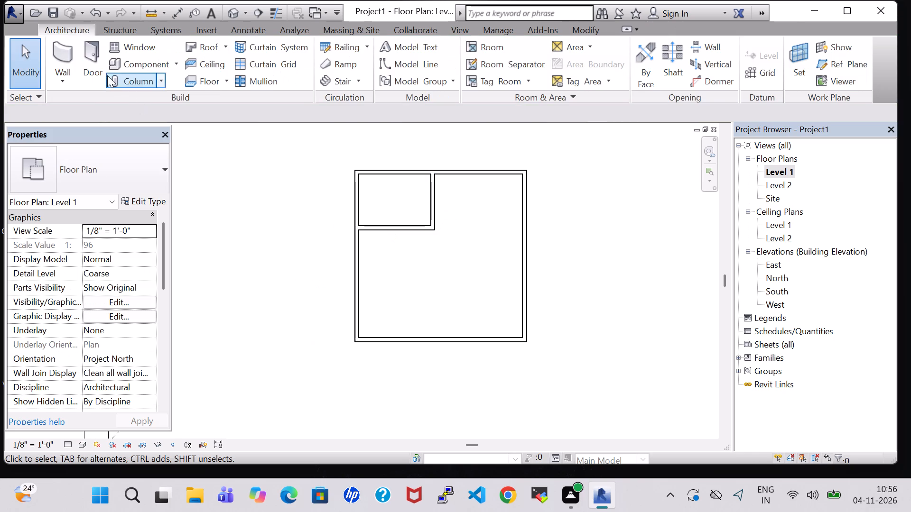
# Enclose a small room below the northwest room with a 5' partition starting 7' from the west wall and a return to that wall.
pyautogui.click(63, 50)
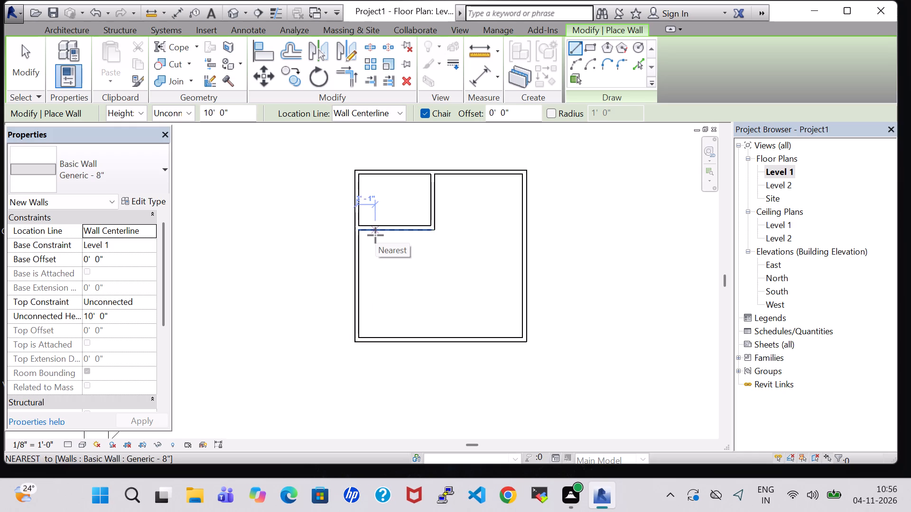
pyautogui.write("7'")
pyautogui.press('Return')
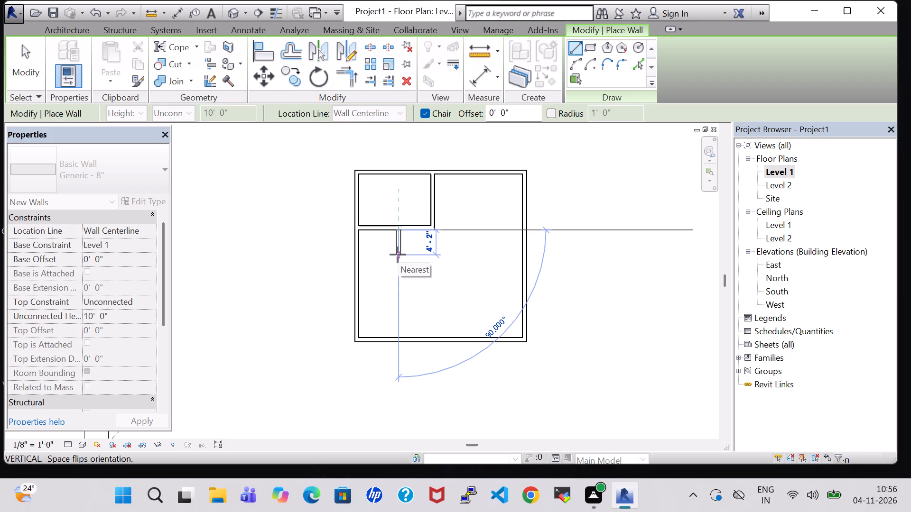
pyautogui.press('4')
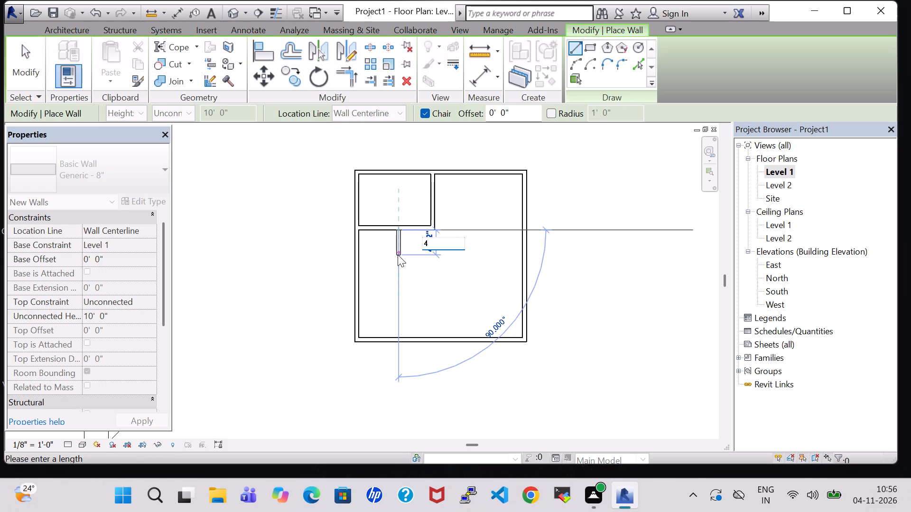
pyautogui.press('BackSpace')
pyautogui.write("5'")
pyautogui.press('Return')
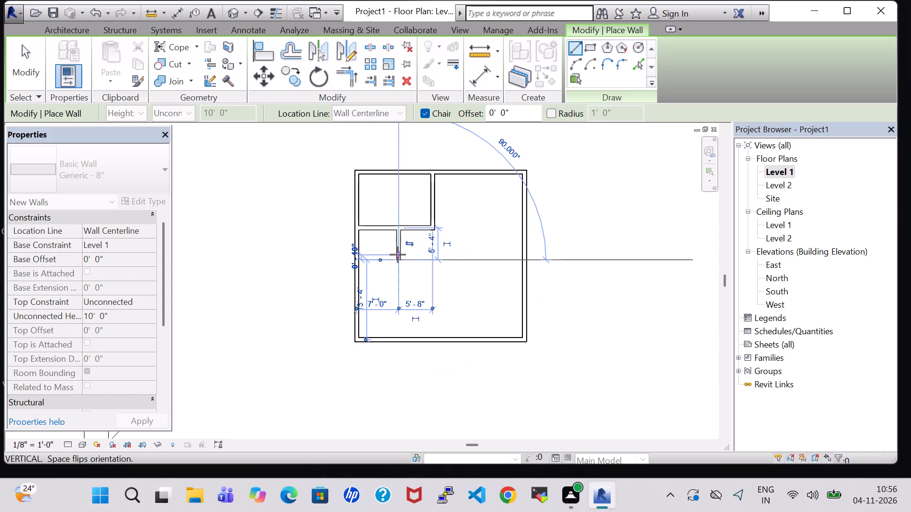
pyautogui.click(357, 255)
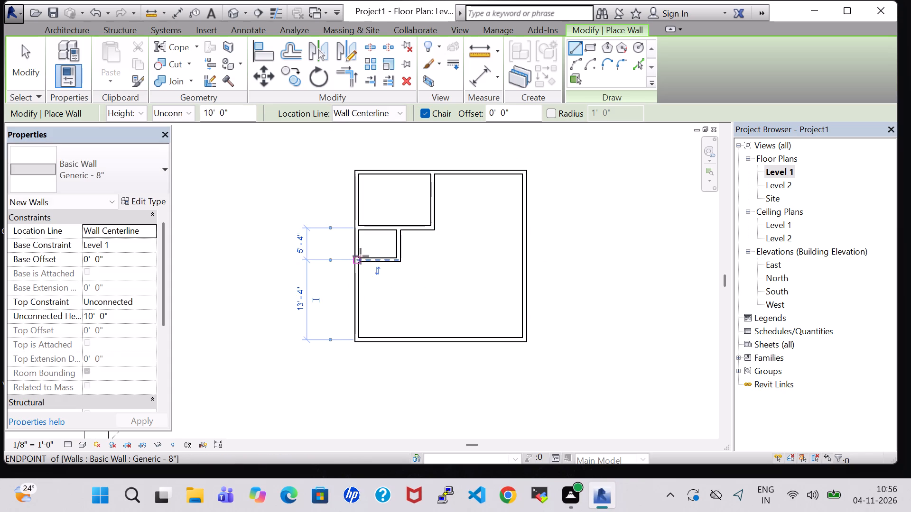
pyautogui.press('Escape')
pyautogui.press('Escape')
# Nudge the small west room's east partition eastward to 8'6" from the west exterior wall.
pyautogui.click(400, 242)
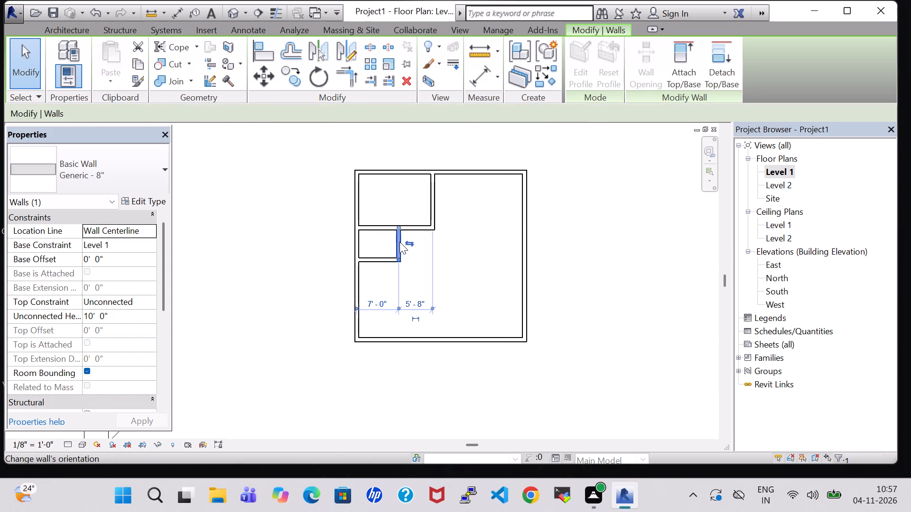
pyautogui.press('Right')
pyautogui.press('Right')
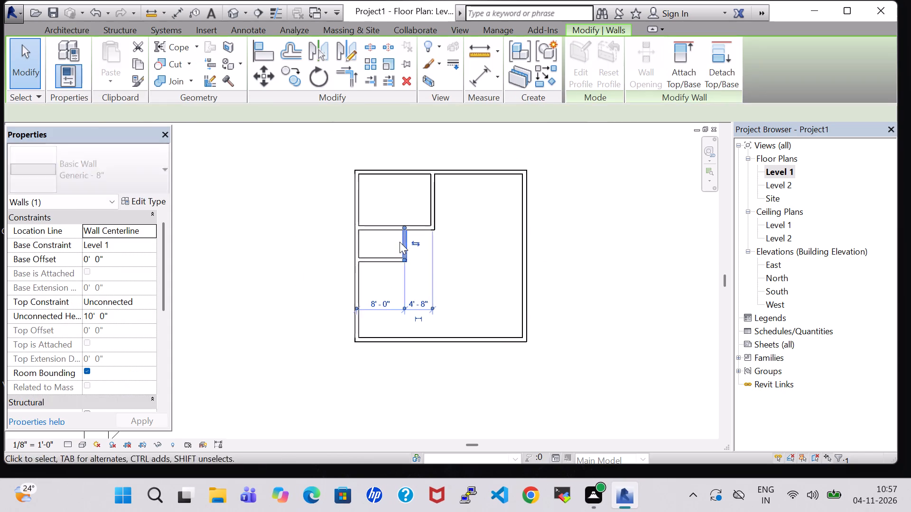
pyautogui.press('Right')
pyautogui.click(460, 224)
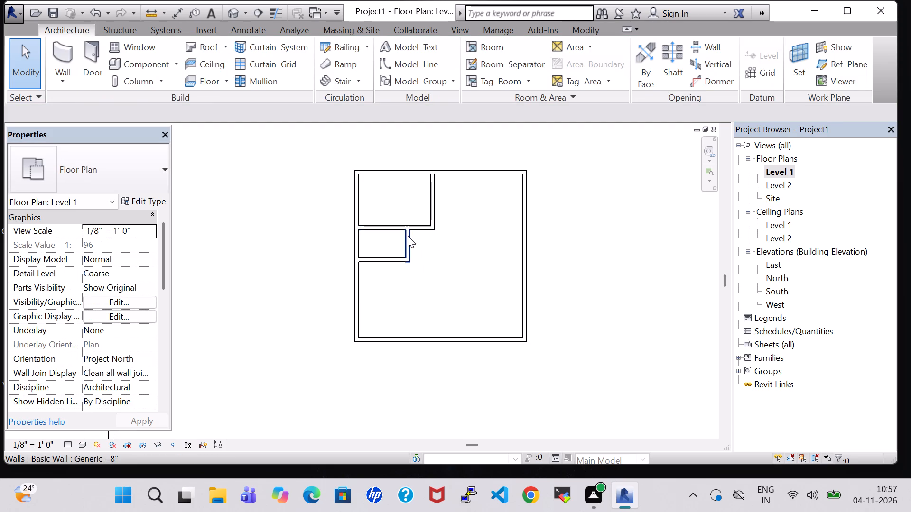
# Draw a partition from the small west room's southeast corner straight south to the south exterior wall.
pyautogui.scroll(2, 408, 236)
pyautogui.scroll(-3, 408, 236)
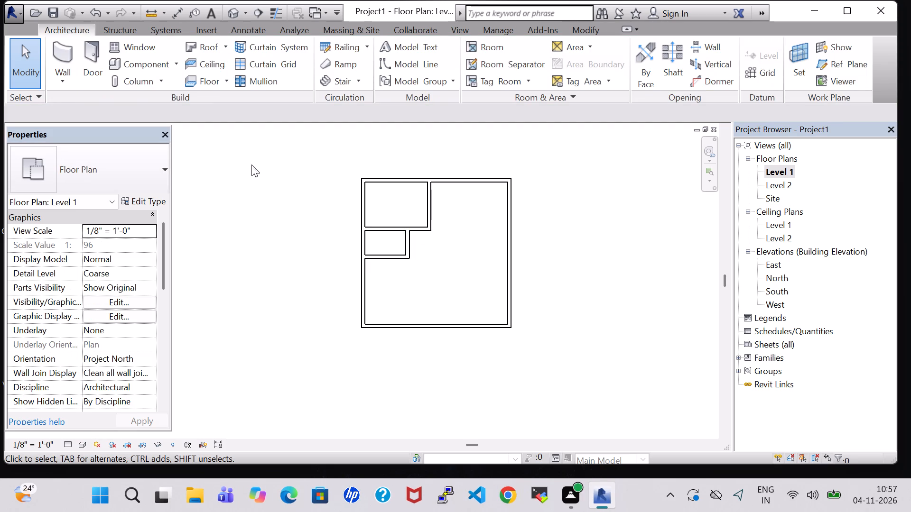
pyautogui.click(51, 56)
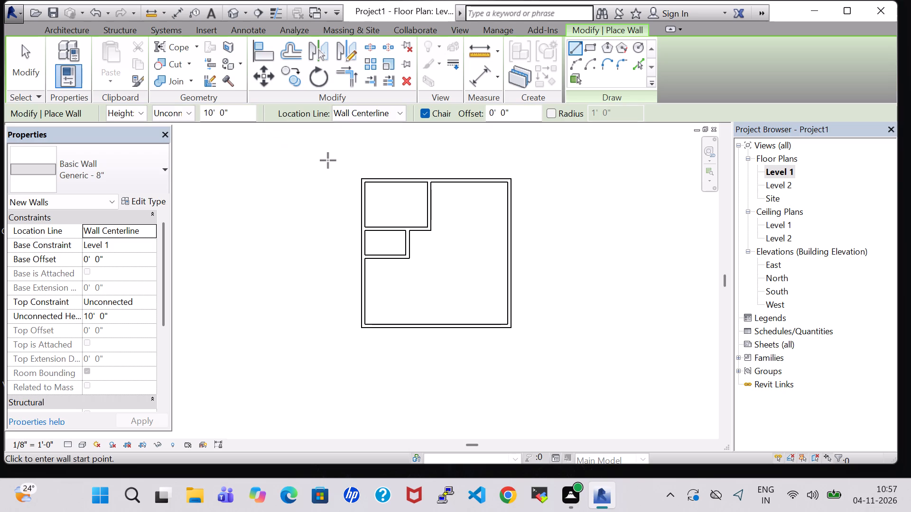
pyautogui.click(408, 257)
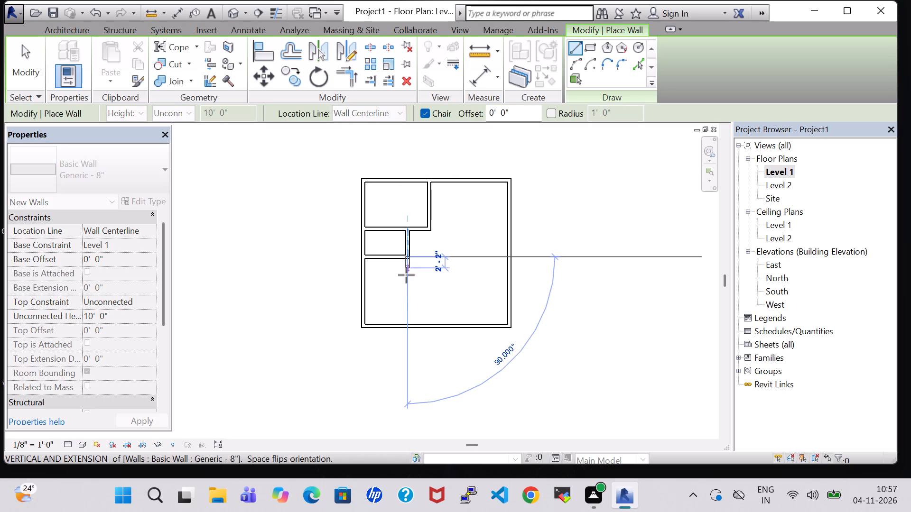
pyautogui.click(409, 327)
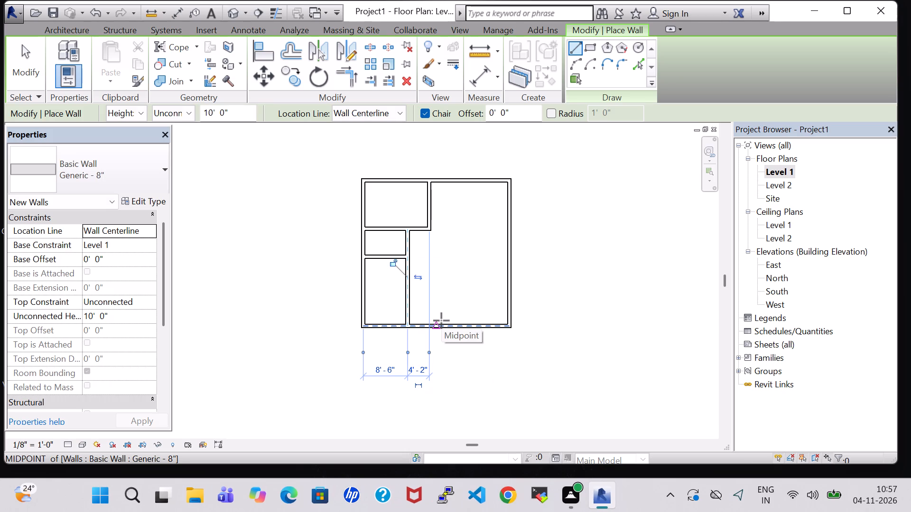
pyautogui.press('Escape')
pyautogui.press('Escape')
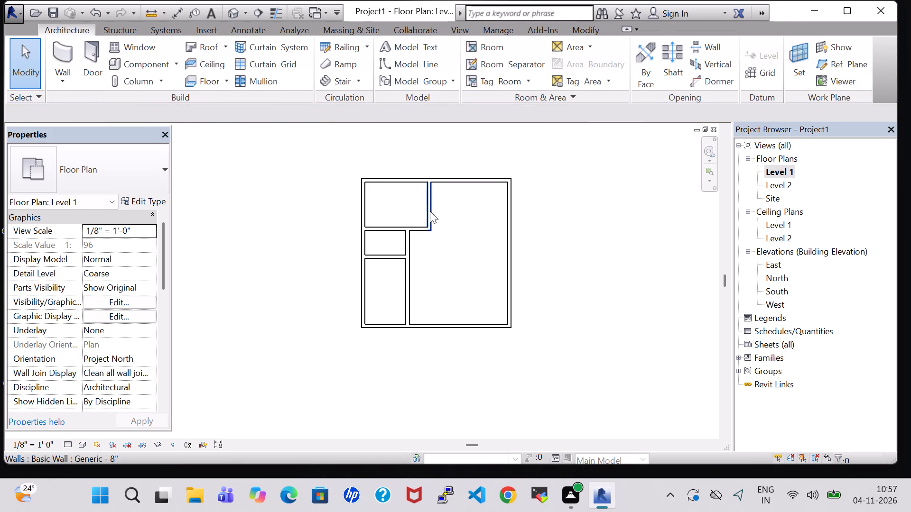
# Nudge the northwest room's east partition eastward to 14'2" from the east exterior wall.
pyautogui.click(430, 211)
pyautogui.press('Right')
pyautogui.press('Right')
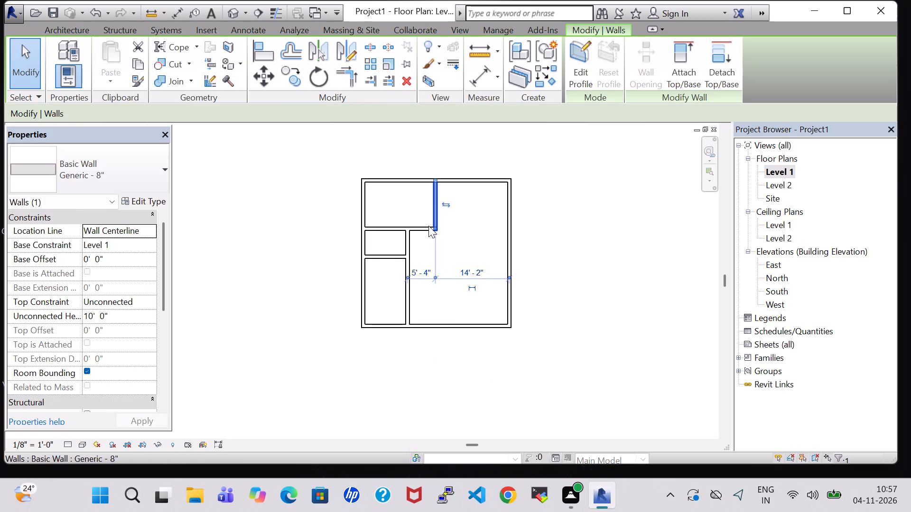
# Nudge the long partition east of the two lower west rooms eastward to 10'3" from the west exterior wall.
pyautogui.click(407, 241)
pyautogui.press('Right')
pyautogui.press('Right')
pyautogui.press('Right')
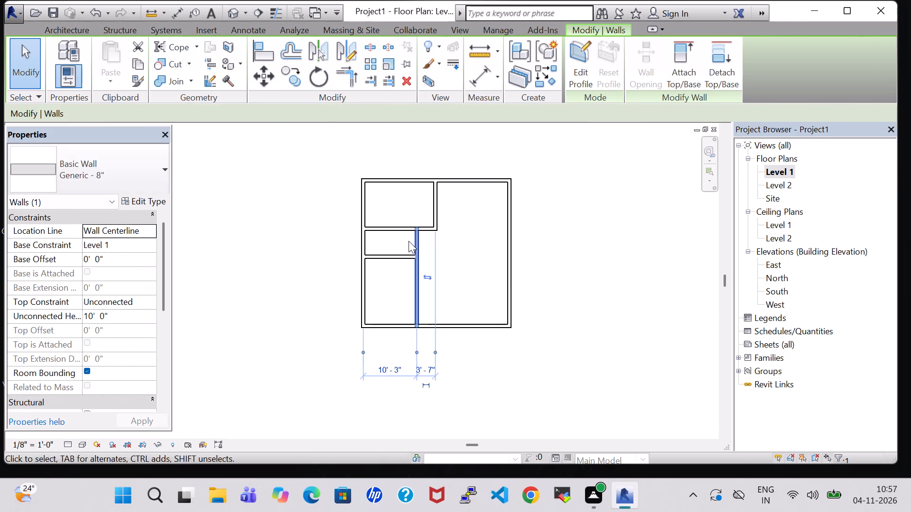
pyautogui.click(465, 229)
# Nudge the northwest room's east partition farther east to 13'0" from the east exterior wall.
pyautogui.click(435, 209)
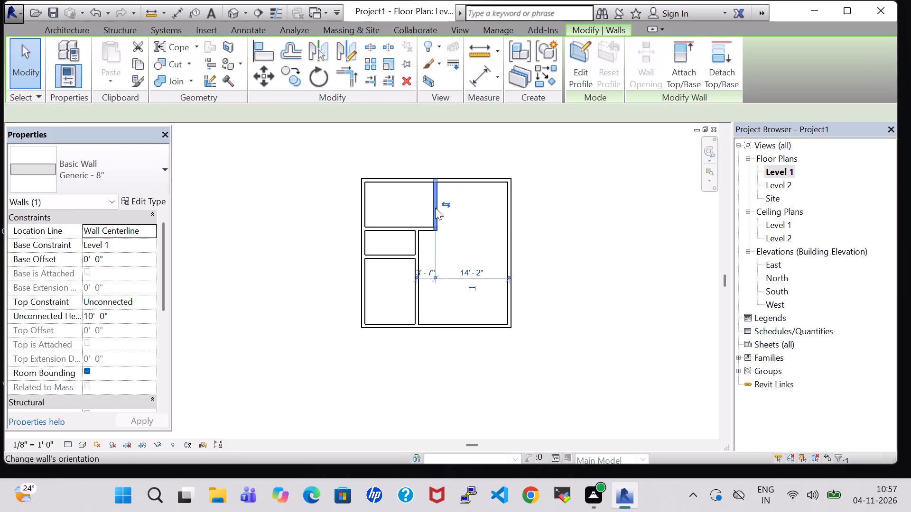
pyautogui.press('Right')
pyautogui.press('Right')
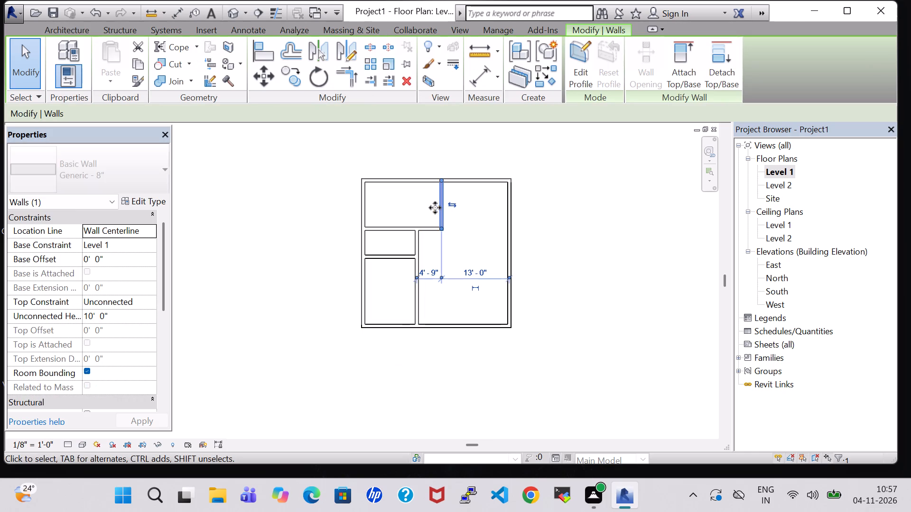
pyautogui.click(568, 234)
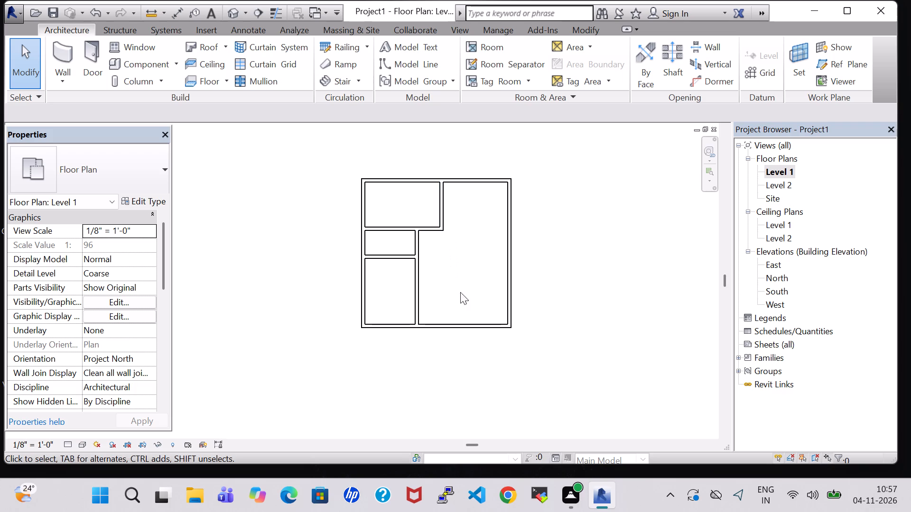
# Draw a 7'8" partition running east from the midpoint of the long north-south partition.
pyautogui.click(68, 47)
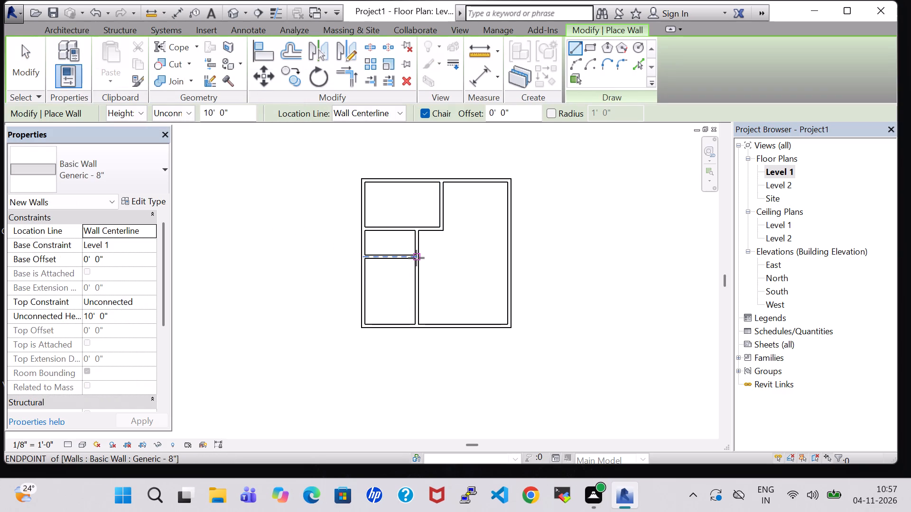
pyautogui.scroll(7, 416, 258)
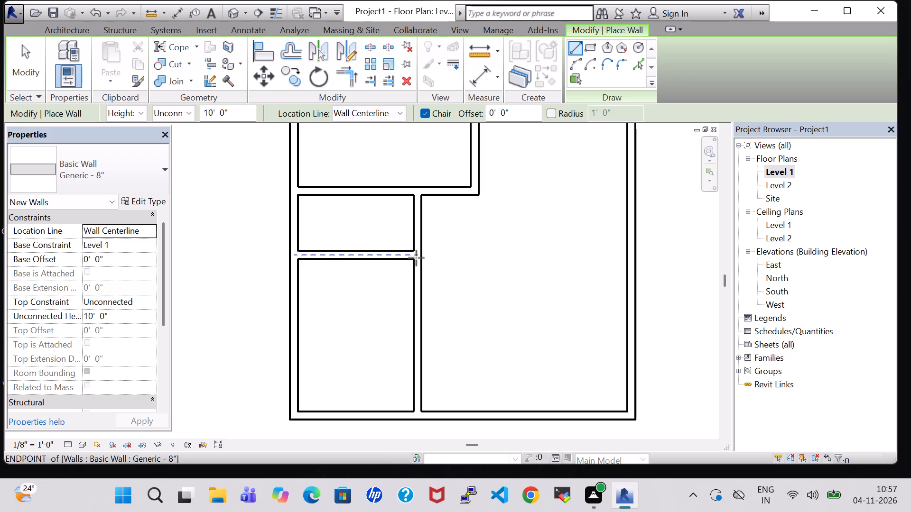
pyautogui.click(420, 306)
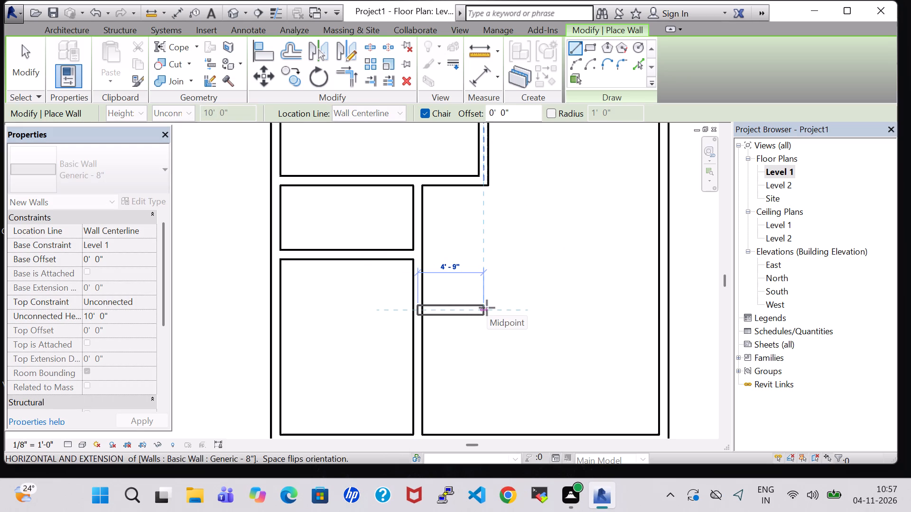
pyautogui.press('7')
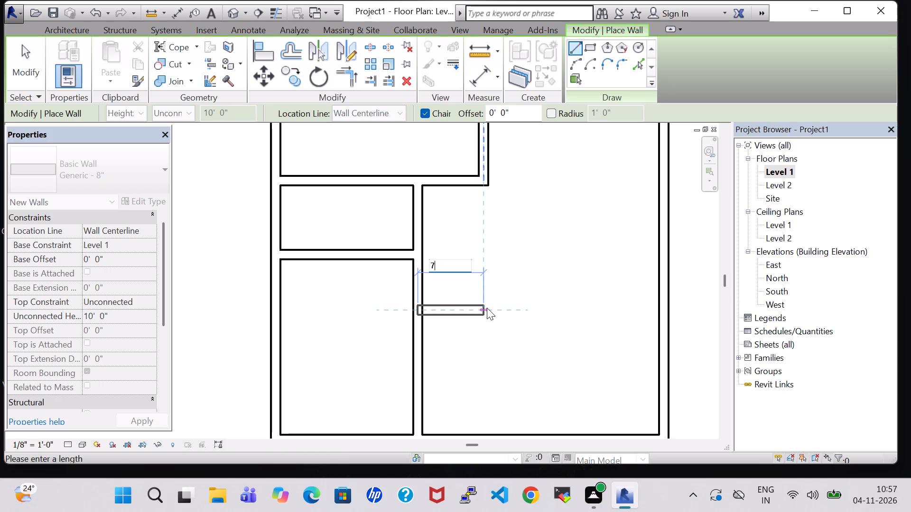
pyautogui.write('\'8"')
pyautogui.press('Return')
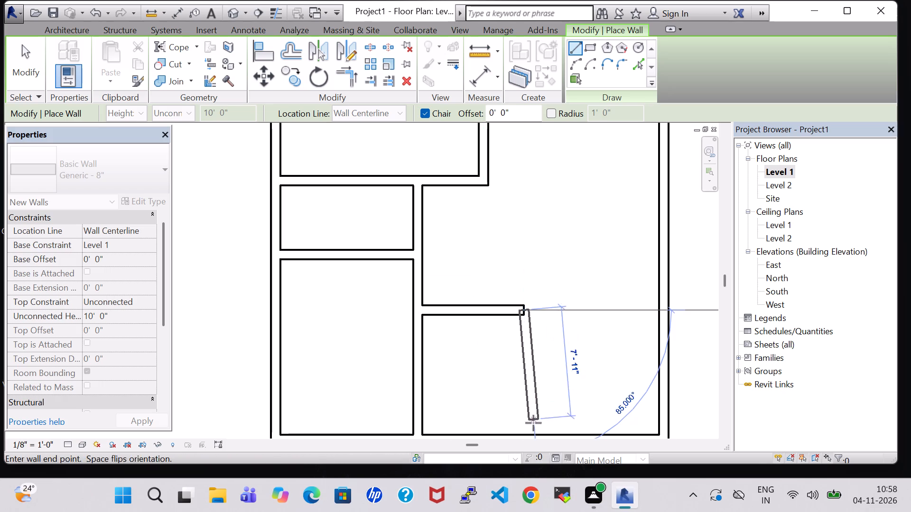
# Continue from the 7'8" partition's east end straight south to the south exterior wall, closing off a room.
pyautogui.click(521, 440)
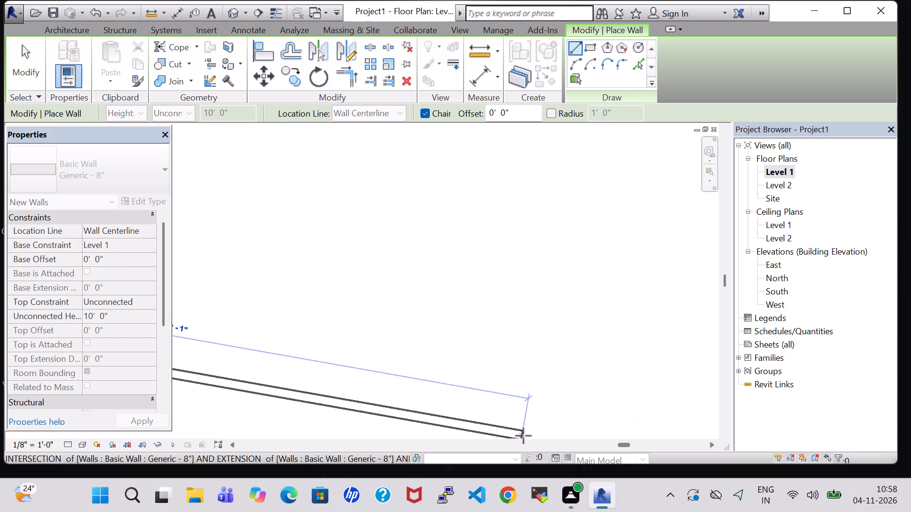
pyautogui.moveTo(285, 296); pyautogui.dragTo(636, 314, button='middle')
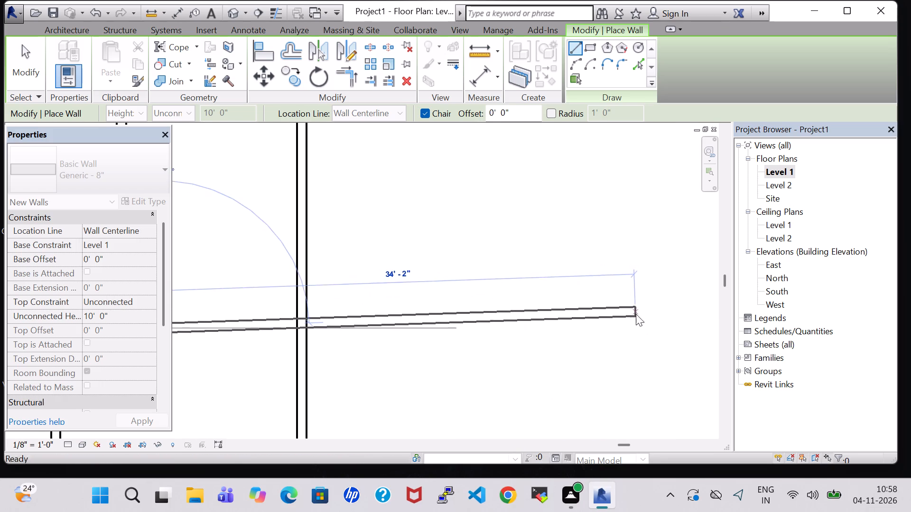
pyautogui.moveTo(269, 338); pyautogui.dragTo(608, 302, button='middle')
pyautogui.scroll(1, 293, 336)
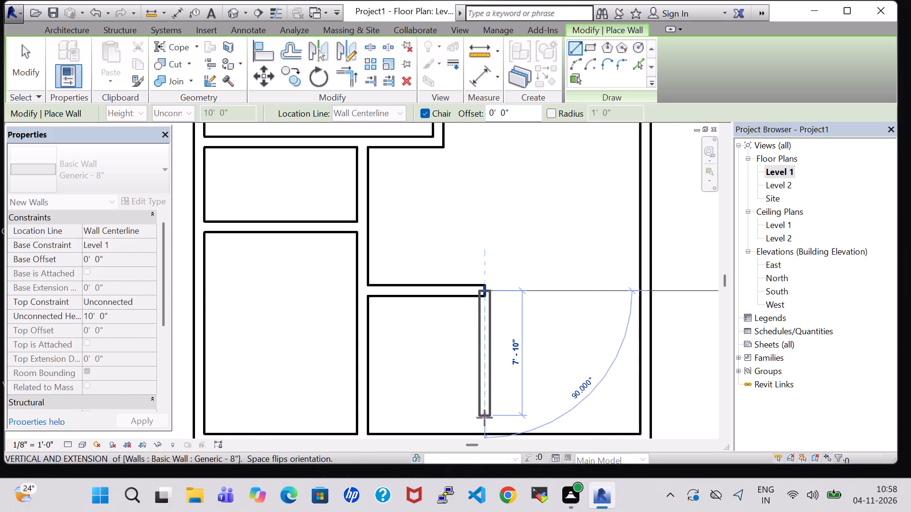
pyautogui.moveTo(484, 418); pyautogui.dragTo(511, 280, button='middle')
pyautogui.scroll(1, 511, 280)
pyautogui.click(506, 299)
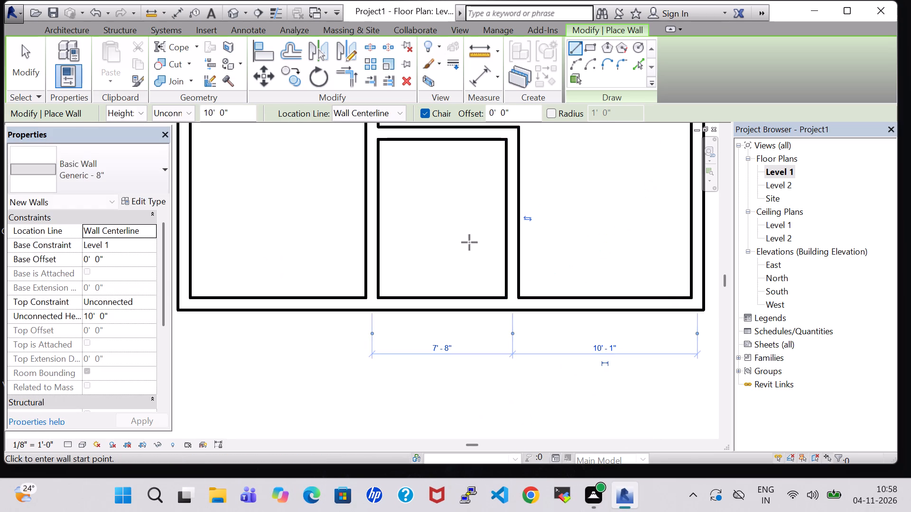
pyautogui.scroll(-4, 464, 233)
pyautogui.moveTo(453, 218); pyautogui.dragTo(448, 221, button='middle')
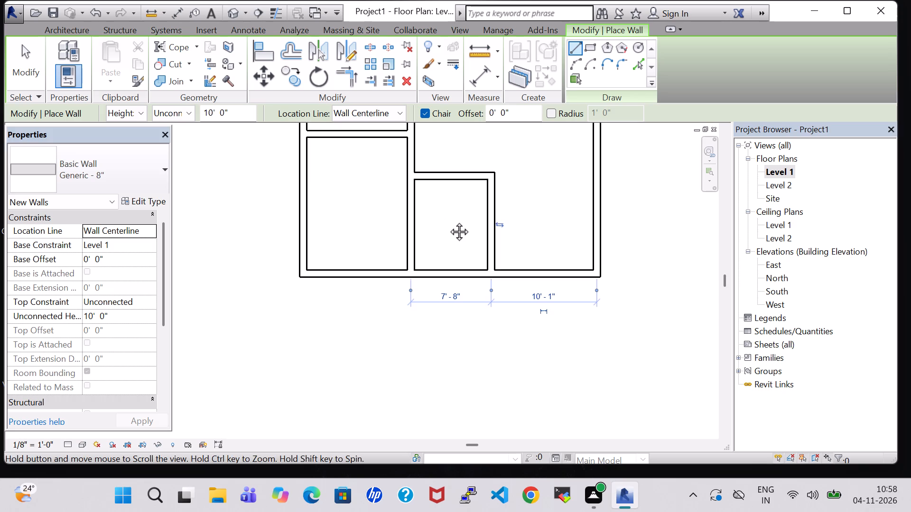
pyautogui.moveTo(448, 221); pyautogui.dragTo(416, 252, button='middle')
pyautogui.press('Escape')
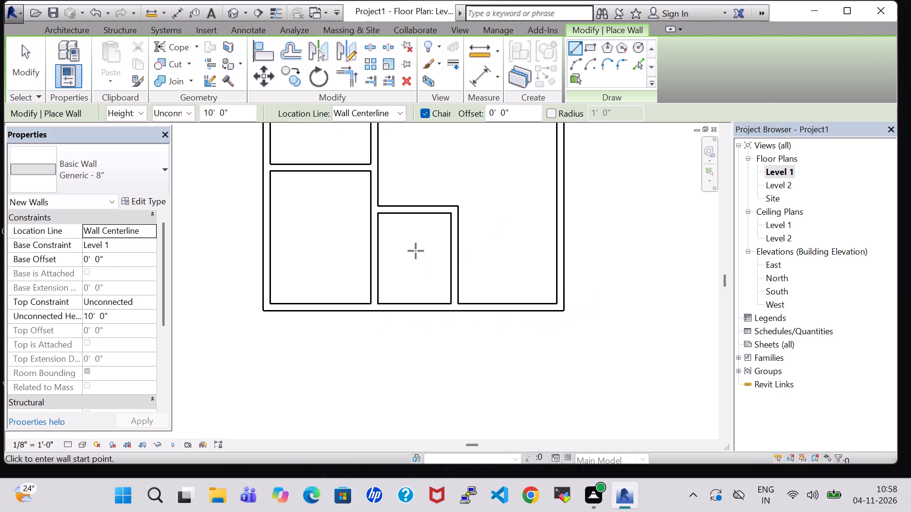
pyautogui.press('Escape')
# Draw a 10'1" wall running east to the east exterior wall, 4'0" north of the 7'8" partition.
pyautogui.moveTo(414, 248); pyautogui.dragTo(434, 292, button='middle')
pyautogui.moveTo(488, 224); pyautogui.dragTo(488, 226, button='middle')
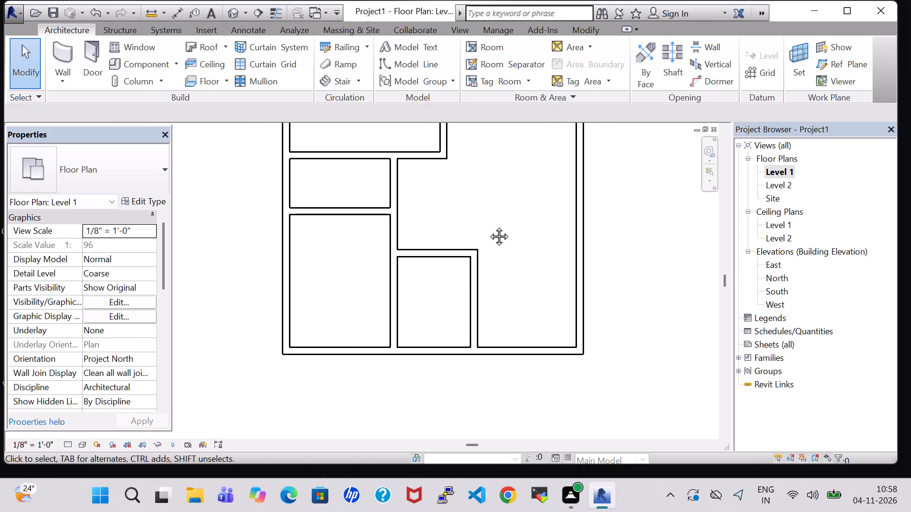
pyautogui.moveTo(488, 226); pyautogui.dragTo(490, 269, button='middle')
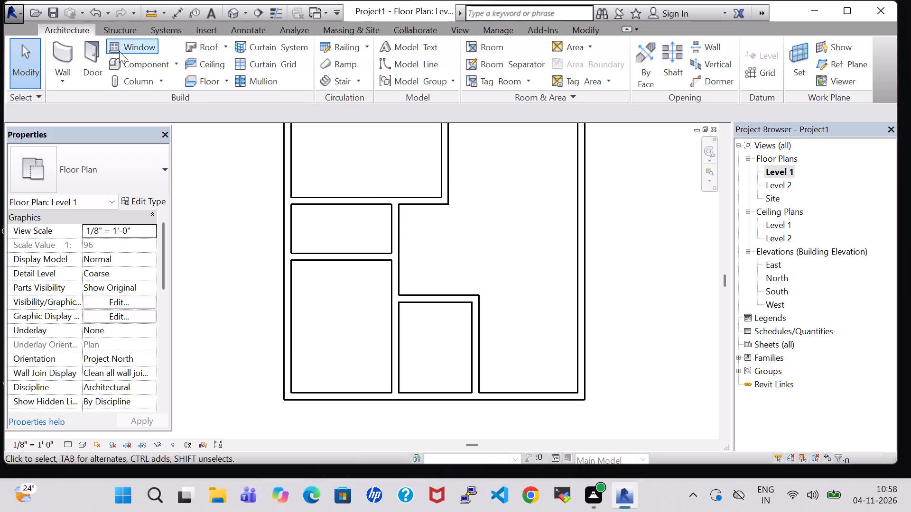
pyautogui.click(62, 46)
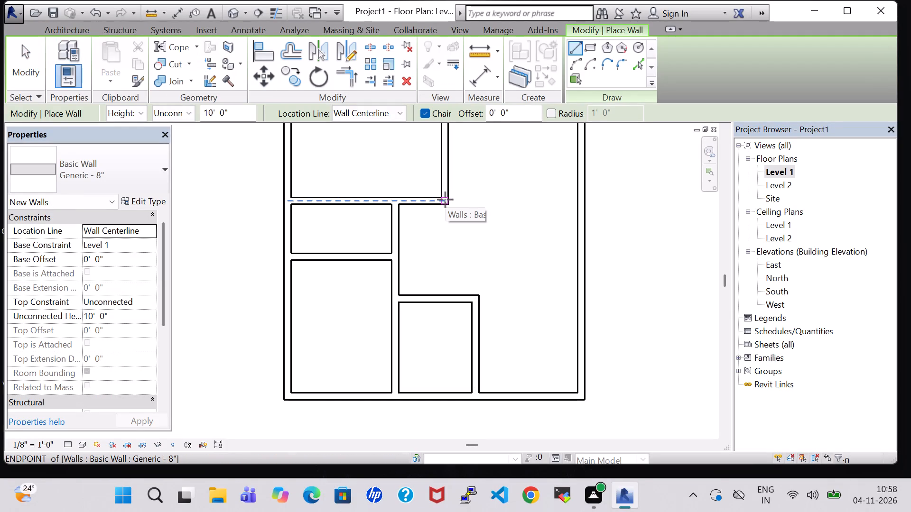
pyautogui.moveTo(445, 200); pyautogui.dragTo(425, 270, button='middle')
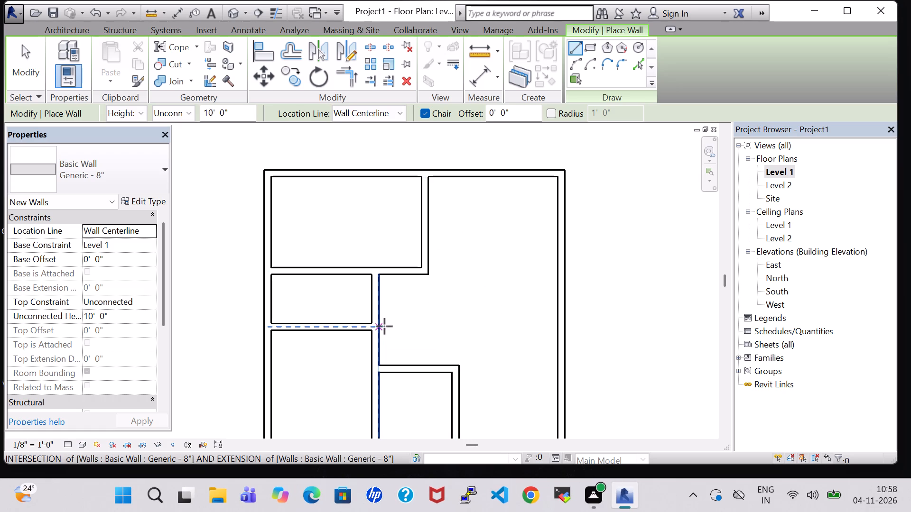
pyautogui.click(457, 325)
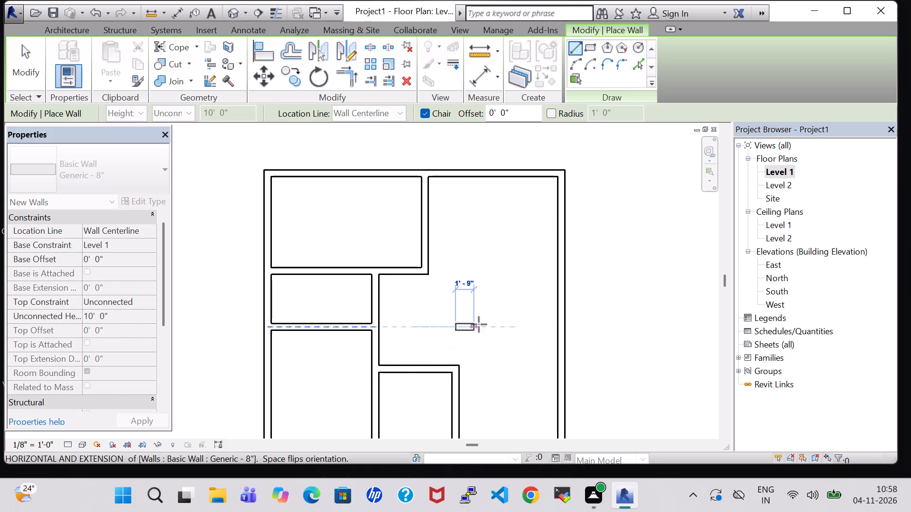
pyautogui.click(562, 321)
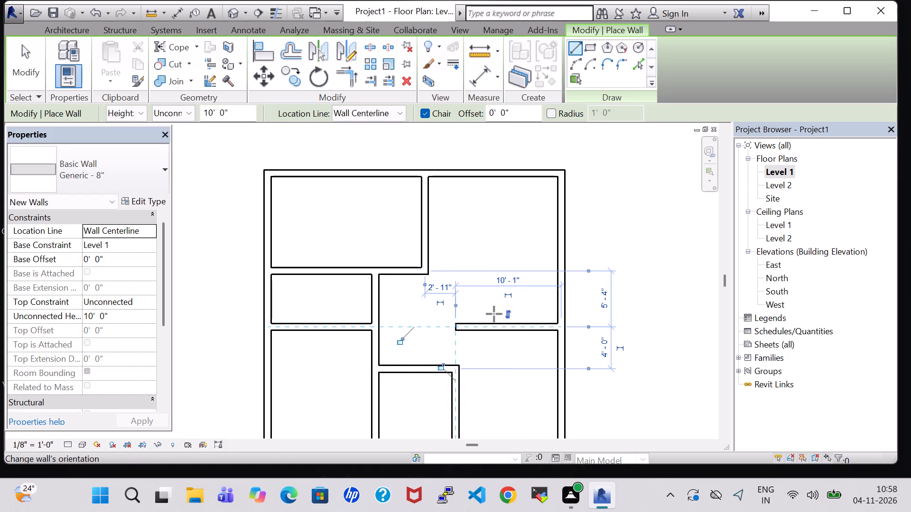
pyautogui.press('Escape')
pyautogui.press('Escape')
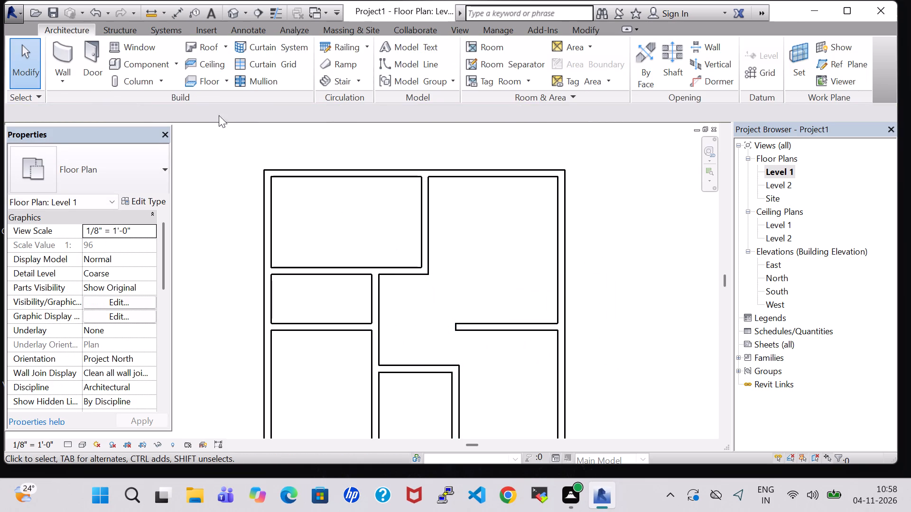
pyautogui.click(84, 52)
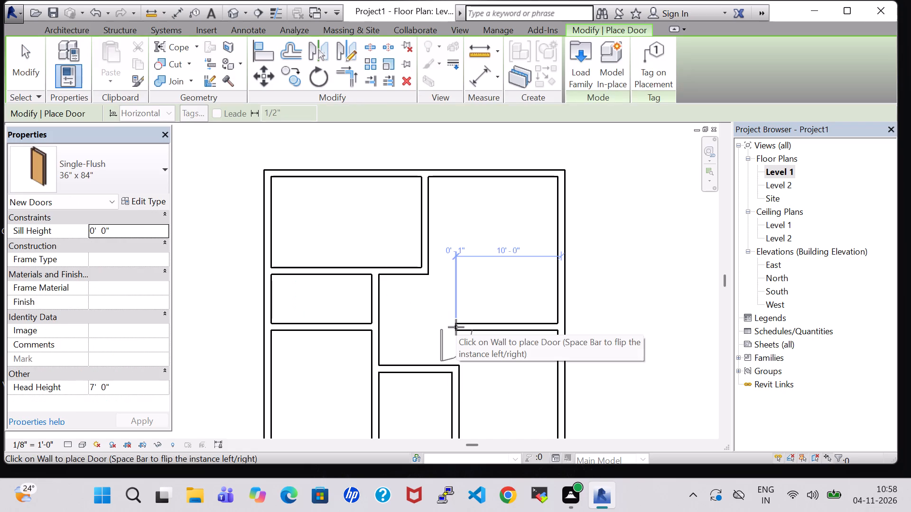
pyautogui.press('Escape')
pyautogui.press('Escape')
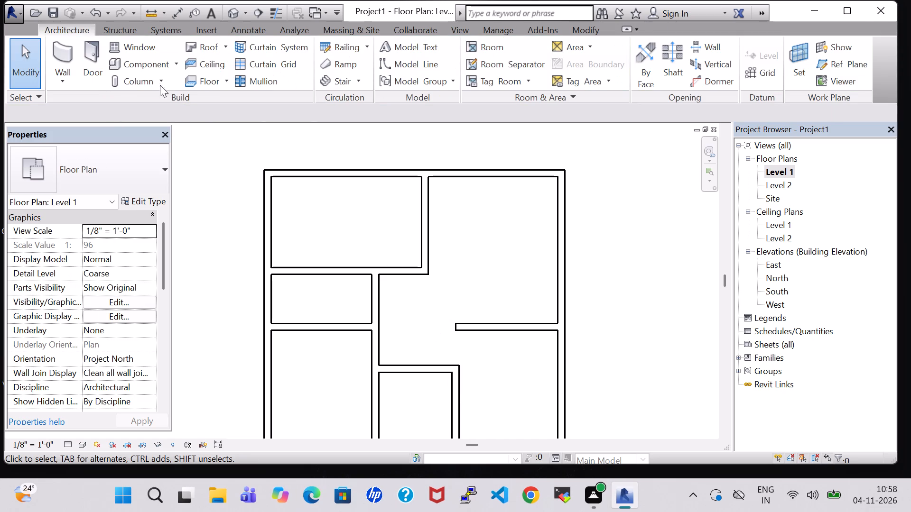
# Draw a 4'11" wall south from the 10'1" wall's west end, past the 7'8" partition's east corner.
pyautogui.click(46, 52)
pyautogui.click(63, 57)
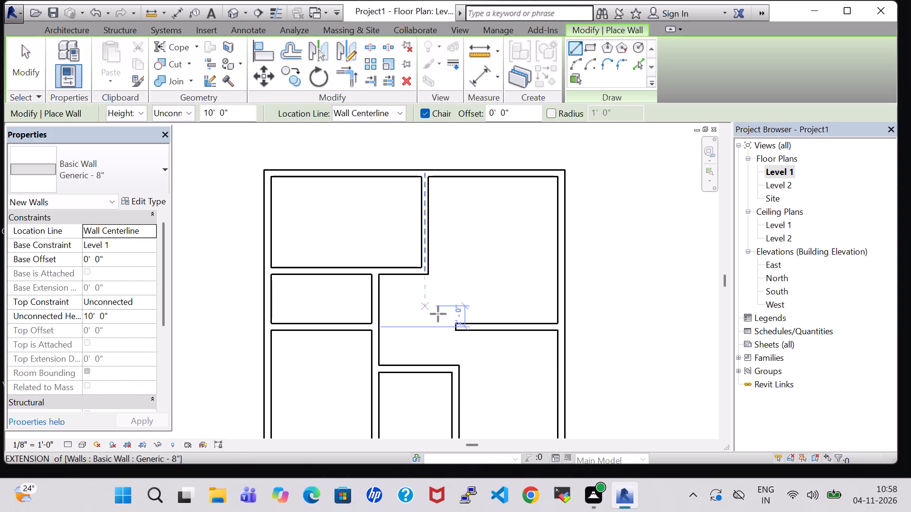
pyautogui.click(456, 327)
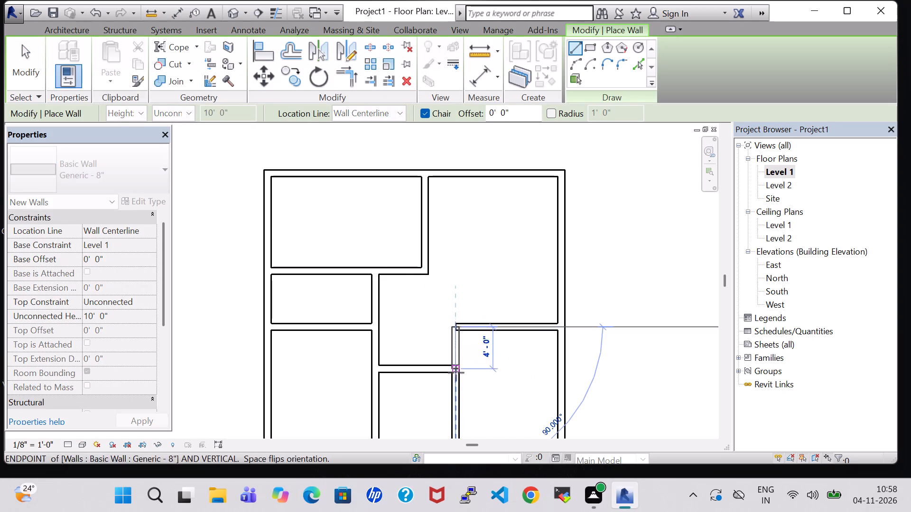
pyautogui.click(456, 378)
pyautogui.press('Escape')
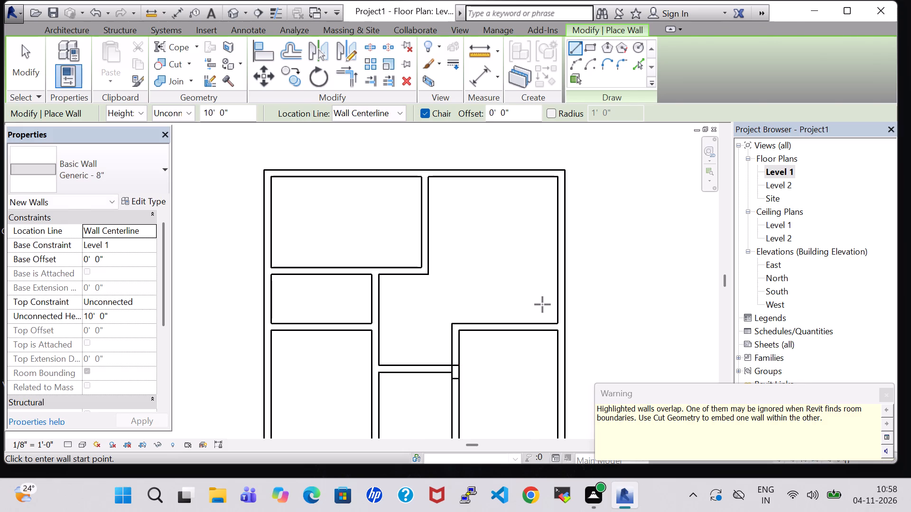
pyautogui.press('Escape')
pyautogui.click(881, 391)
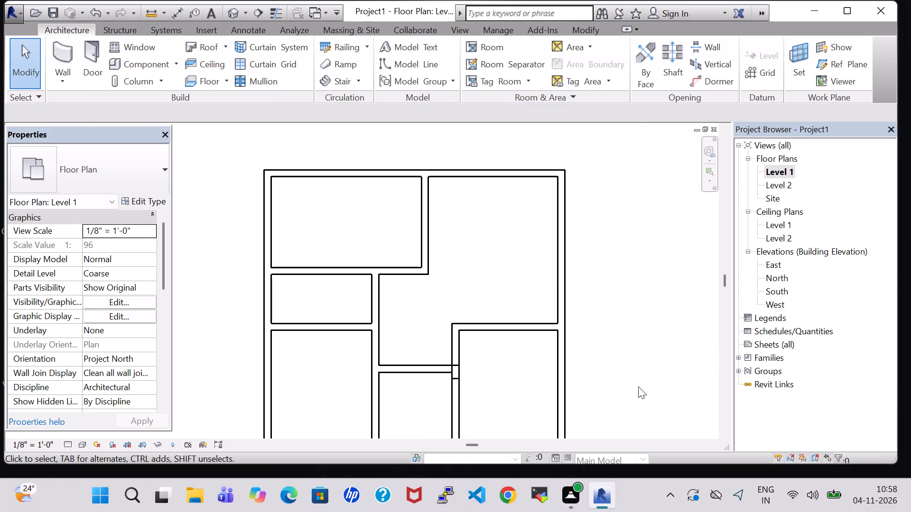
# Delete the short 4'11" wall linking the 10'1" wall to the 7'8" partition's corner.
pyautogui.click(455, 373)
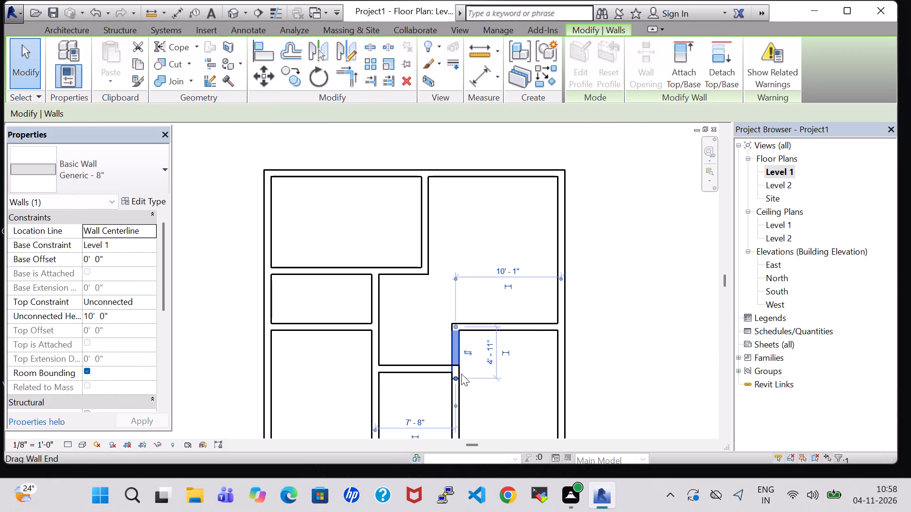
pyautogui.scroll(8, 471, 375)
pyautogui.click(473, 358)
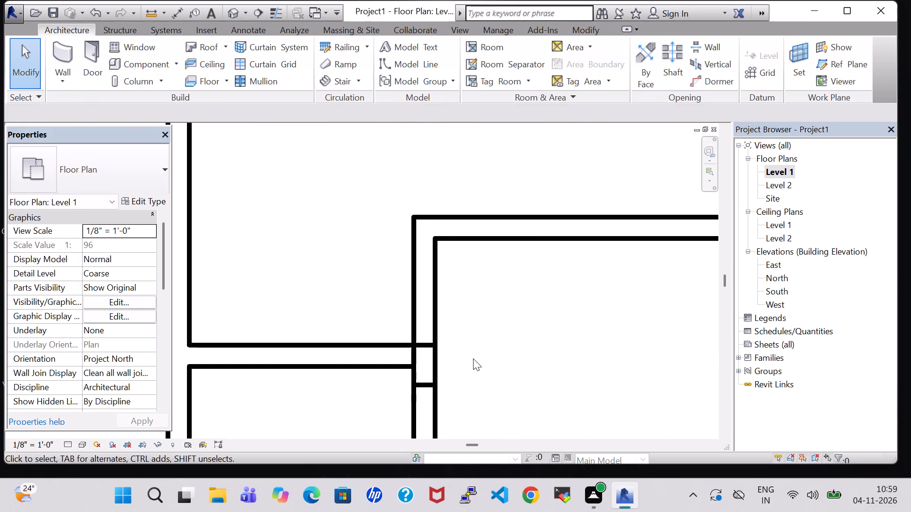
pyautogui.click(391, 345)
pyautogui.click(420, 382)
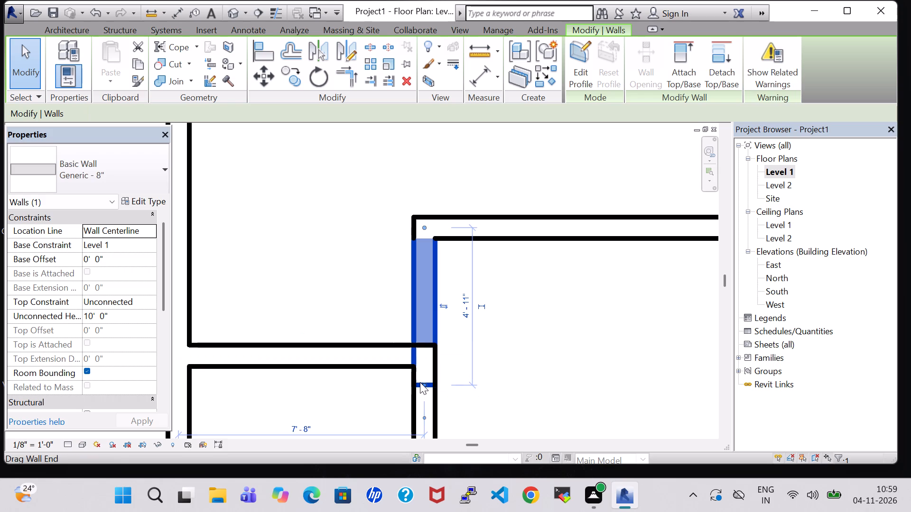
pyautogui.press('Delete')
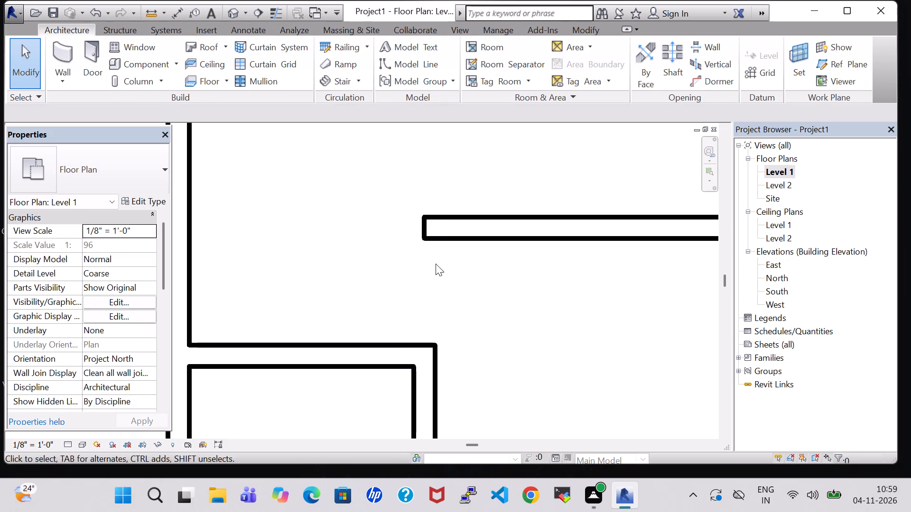
# Nudge the 10'1" east-west wall westward, lengthening it to 10'4".
pyautogui.click(421, 222)
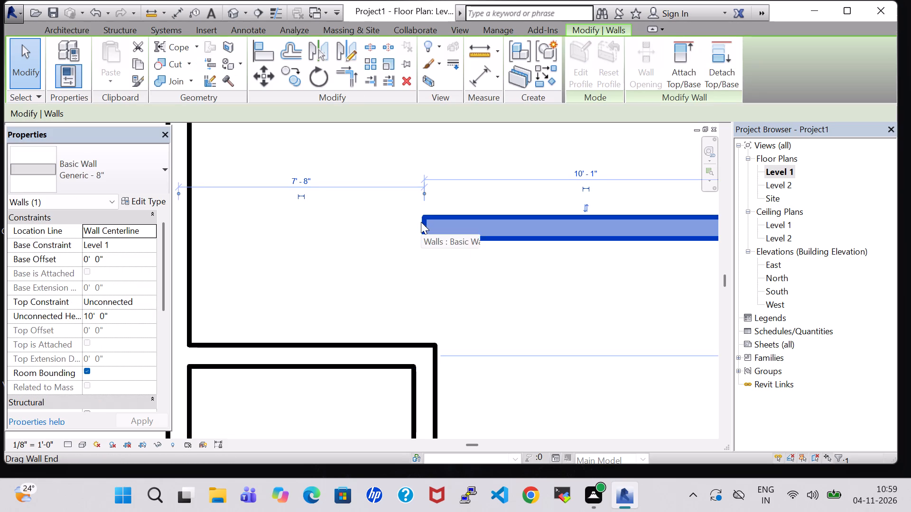
pyautogui.press('Left')
pyautogui.press('Left')
pyautogui.press('Left')
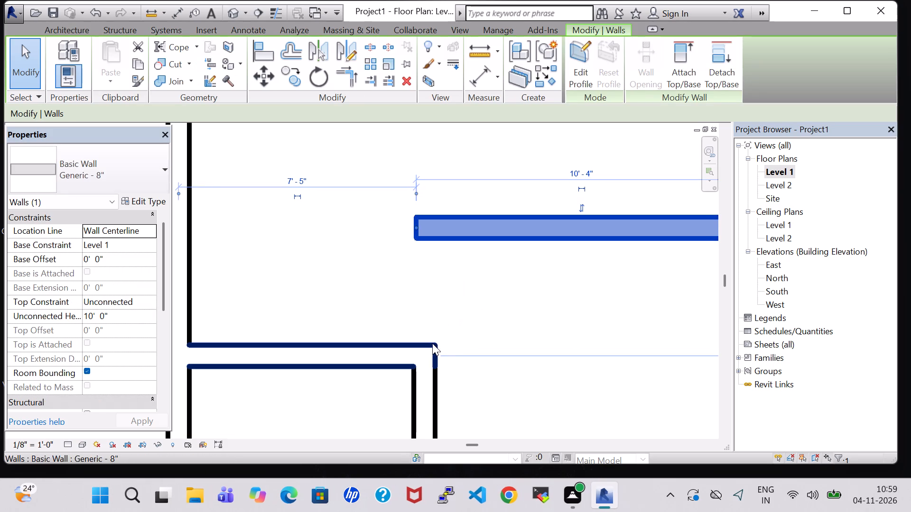
# Extend the small south room's east wall north to meet the west end of the 10'4" wall.
pyautogui.click(432, 343)
pyautogui.click(432, 390)
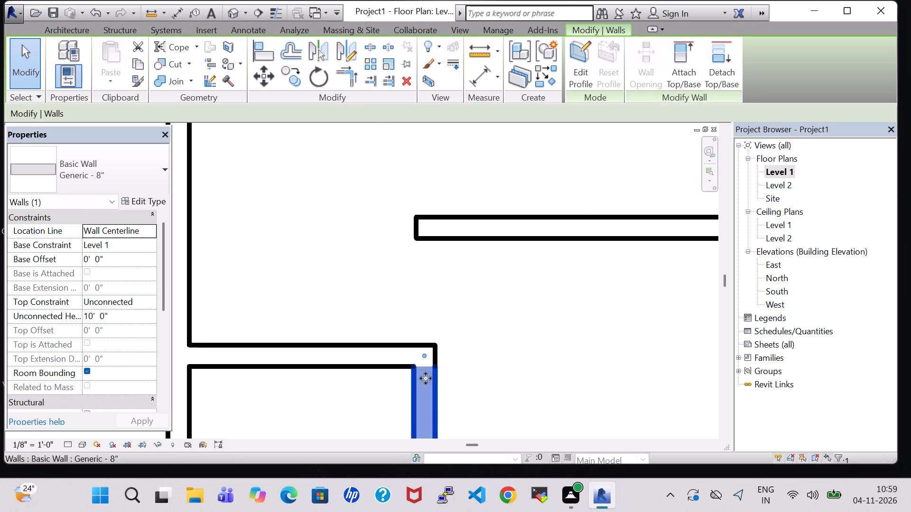
pyautogui.scroll(-4, 425, 383)
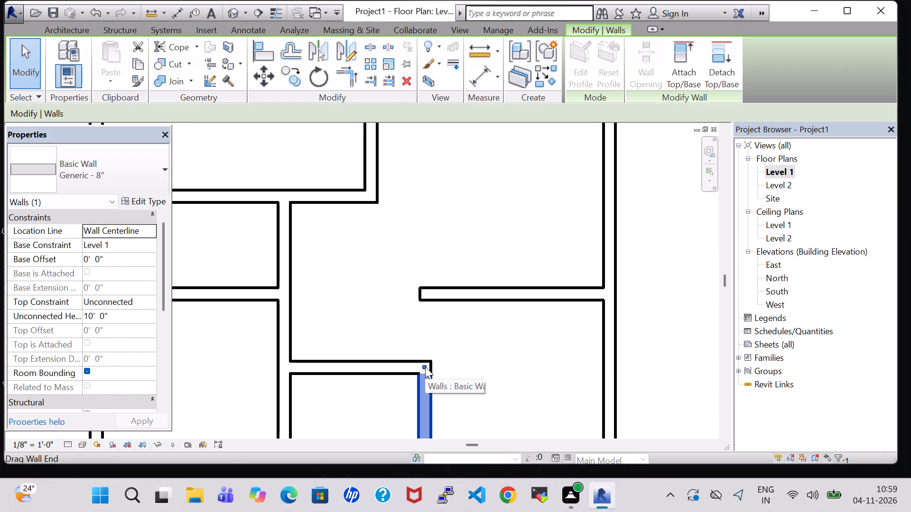
pyautogui.moveTo(425, 366); pyautogui.dragTo(424, 290)
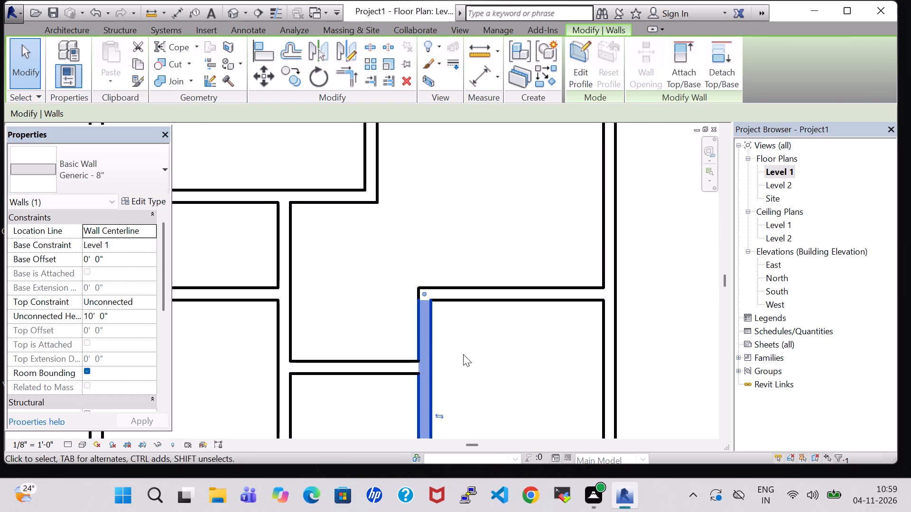
pyautogui.click(472, 358)
# Nudge the southeast room's north wall northward to 4'10" from the small south room's north partition.
pyautogui.scroll(-7, 469, 358)
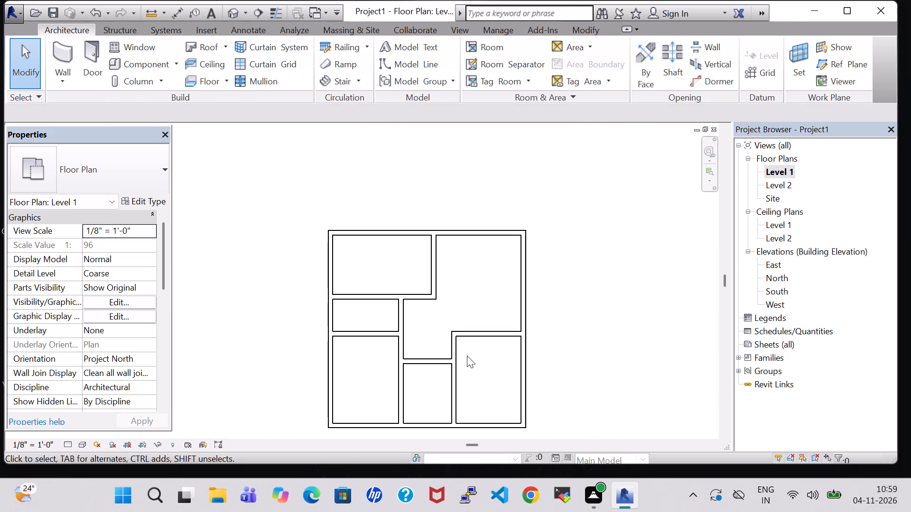
pyautogui.click(486, 338)
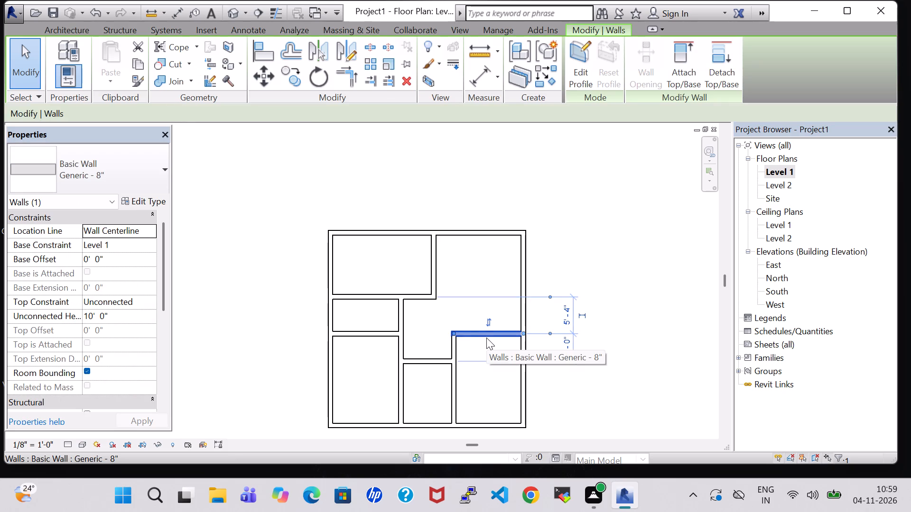
pyautogui.press('Up')
pyautogui.press('Up')
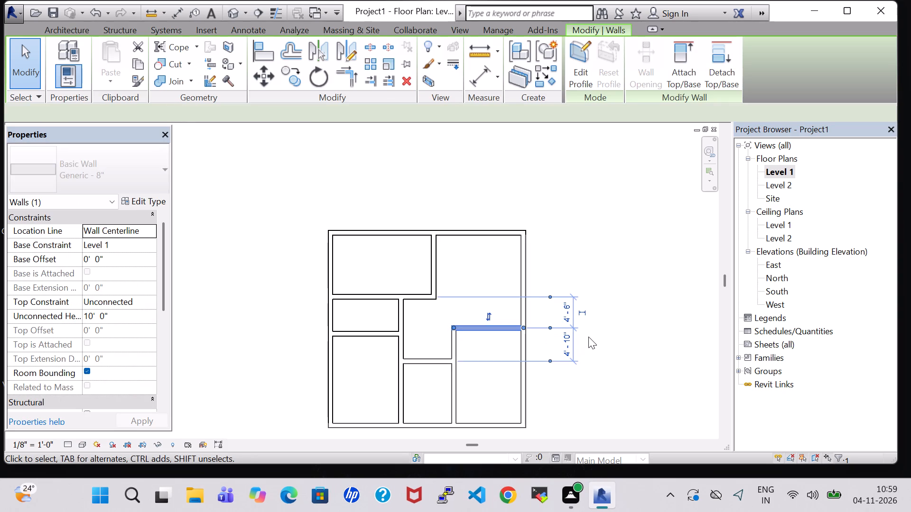
pyautogui.click(608, 331)
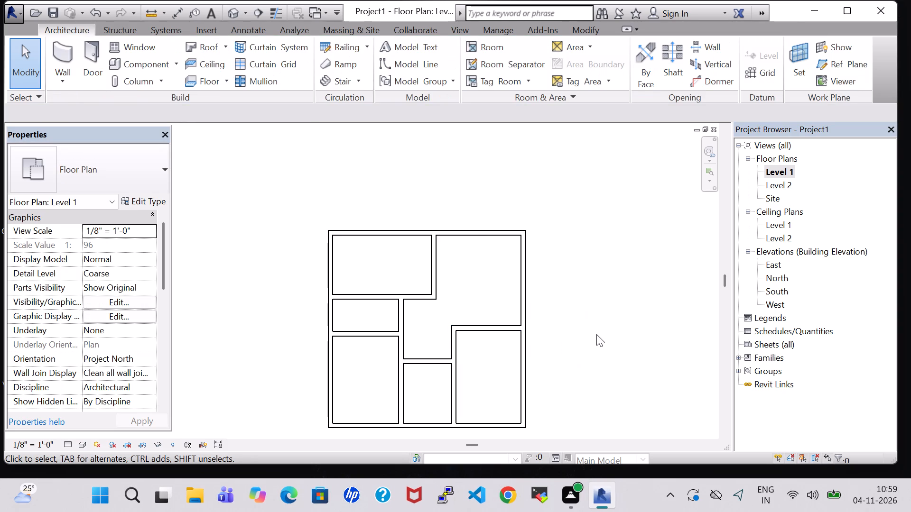
# Split the east and south exterior walls where the southeast room's north and west walls meet them.
pyautogui.click(576, 32)
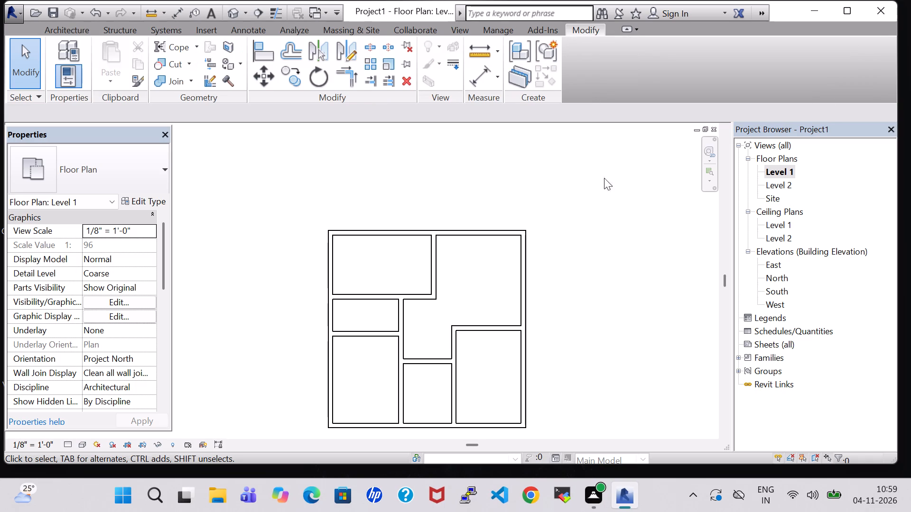
pyautogui.click(373, 46)
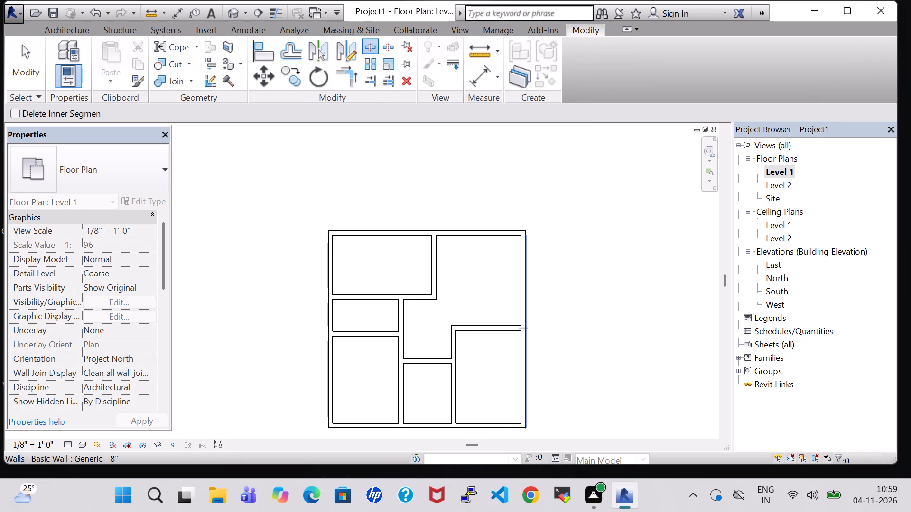
pyautogui.click(526, 329)
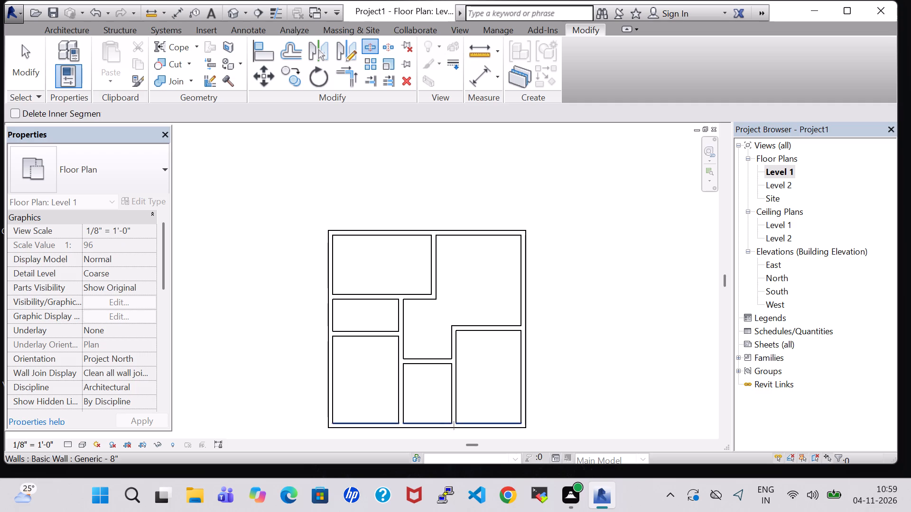
pyautogui.click(452, 421)
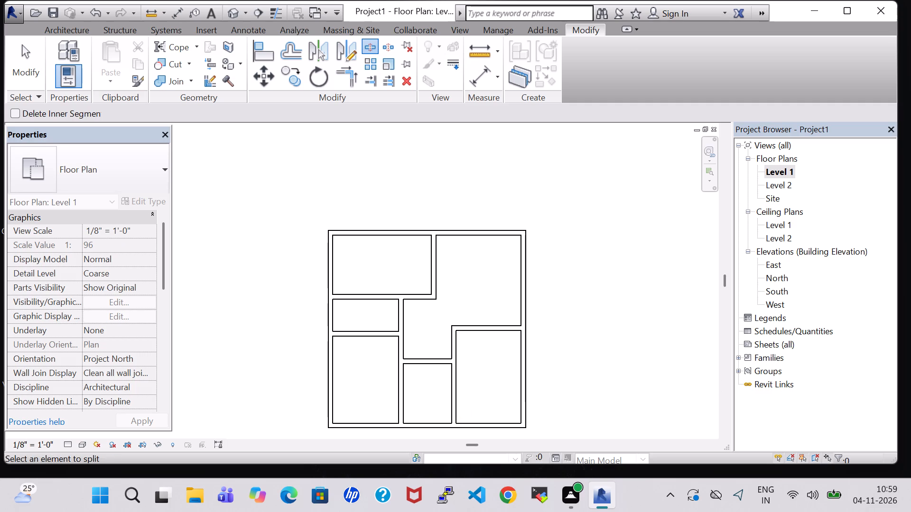
pyautogui.press('Escape')
pyautogui.press('Escape')
# Delete the split-off east and south exterior wall segments enclosing the southeast room.
pyautogui.click(522, 382)
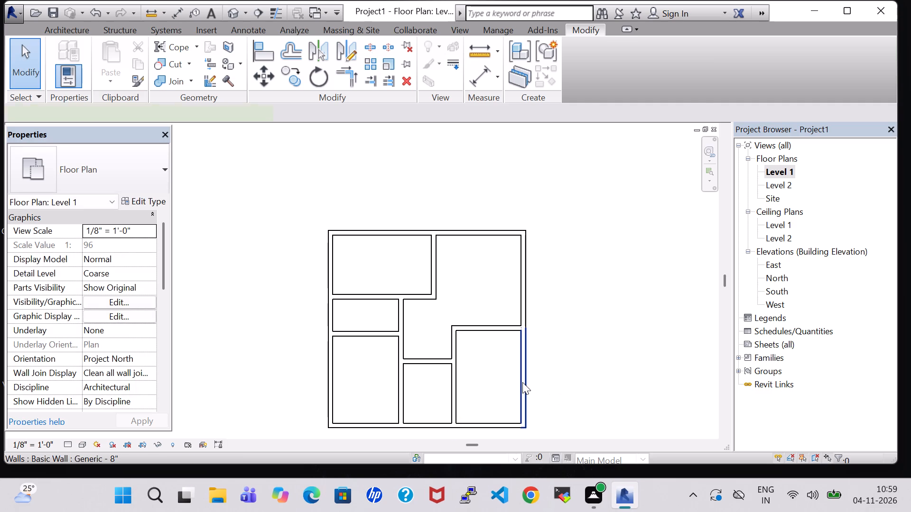
pyautogui.press('Delete')
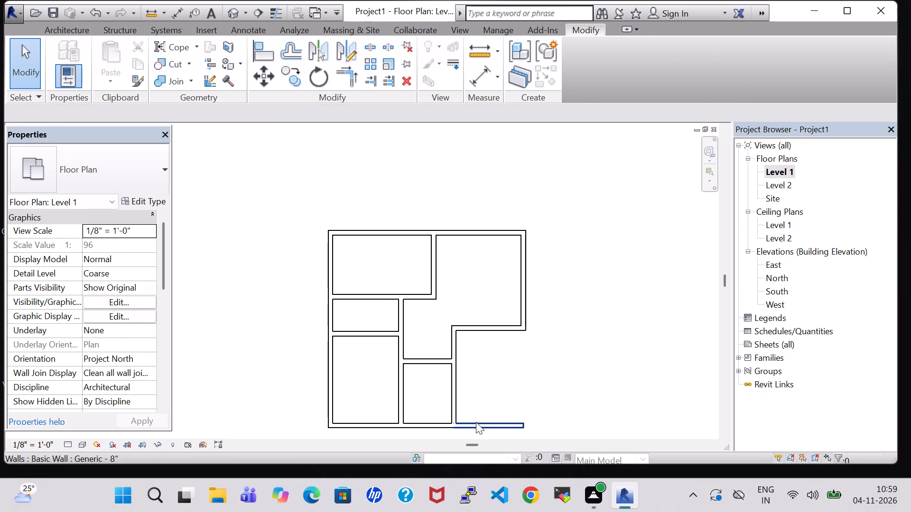
pyautogui.click(476, 422)
pyautogui.press('Delete')
# Duplicate the wall type of the northwest room's south partition as a new type named INNER 6".
pyautogui.moveTo(515, 379); pyautogui.dragTo(515, 381, button='middle')
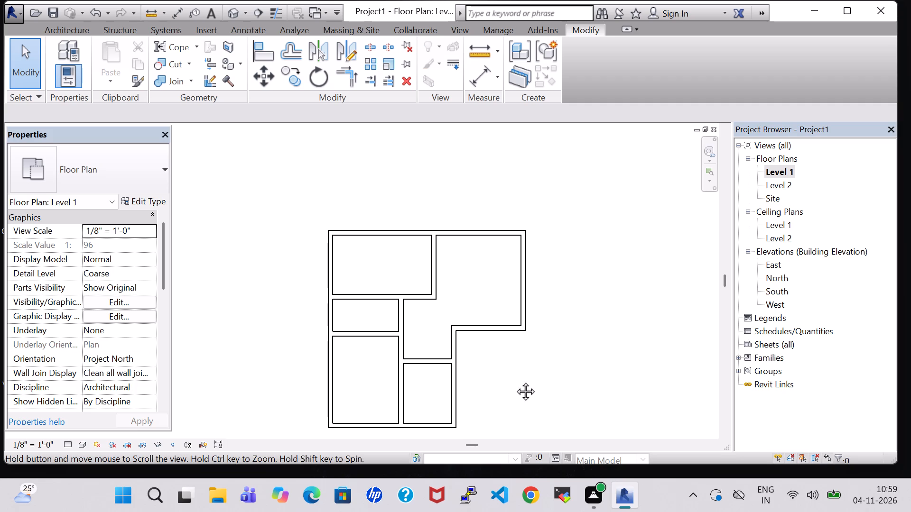
pyautogui.moveTo(515, 381); pyautogui.dragTo(496, 385, button='middle')
pyautogui.moveTo(496, 377); pyautogui.dragTo(550, 337, button='middle')
pyautogui.scroll(1, 495, 377)
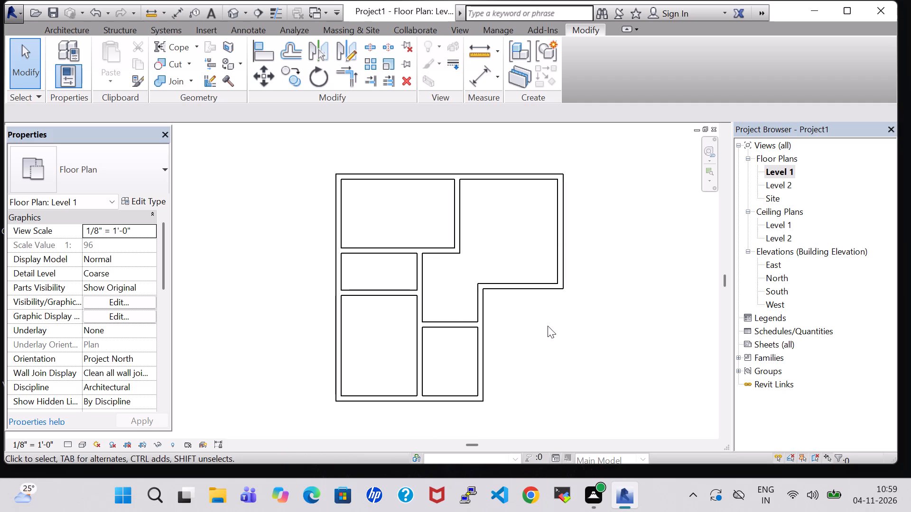
pyautogui.click(406, 248)
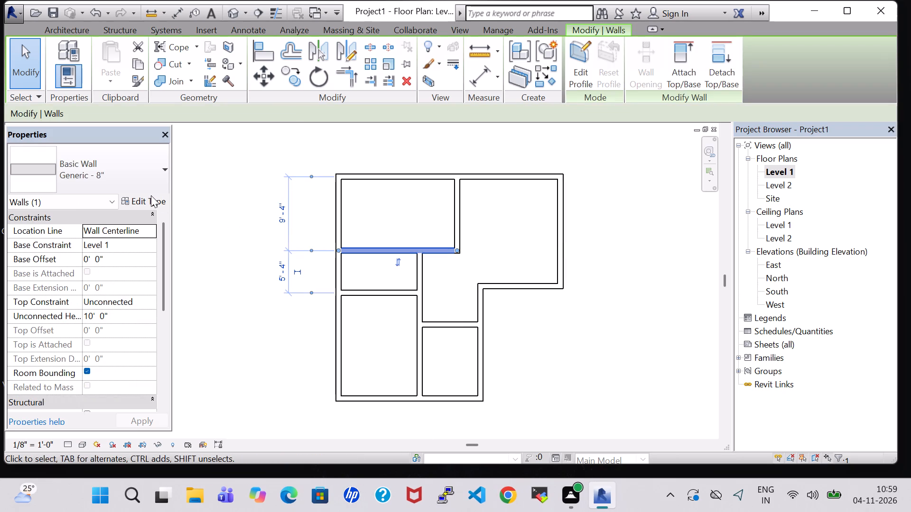
pyautogui.click(137, 199)
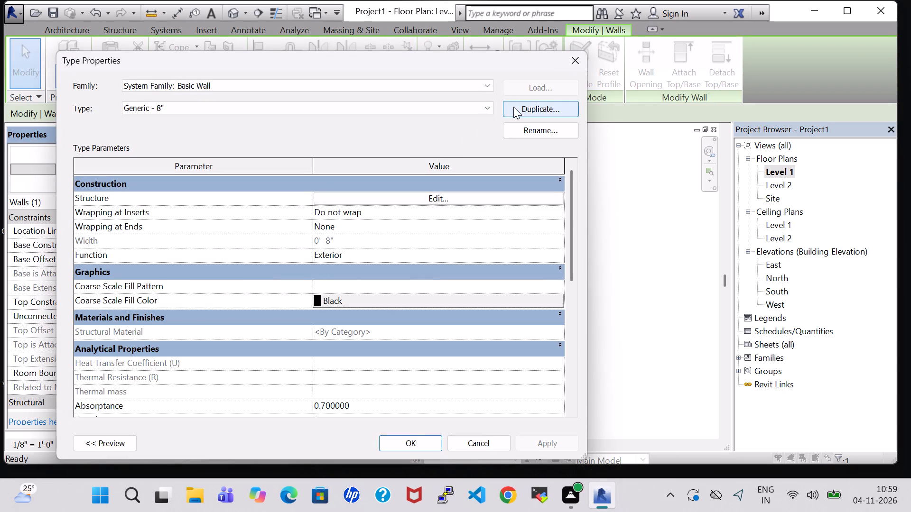
pyautogui.click(513, 107)
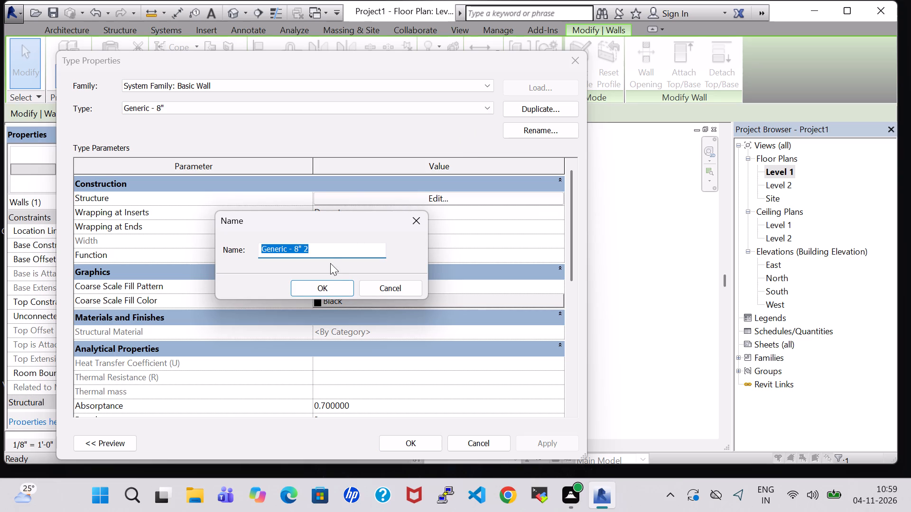
pyautogui.click(310, 253)
pyautogui.press('BackSpace')
pyautogui.press('BackSpace')
pyautogui.press('BackSpace')
pyautogui.press('BackSpace')
pyautogui.press('BackSpace')
pyautogui.press('BackSpace')
pyautogui.press('BackSpace')
pyautogui.press('BackSpace')
pyautogui.press('BackSpace')
pyautogui.press('BackSpace')
pyautogui.press('BackSpace')
pyautogui.press('BackSpace')
pyautogui.press('BackSpace')
pyautogui.press('BackSpace')
pyautogui.press('BackSpace')
pyautogui.press('BackSpace')
pyautogui.press('BackSpace')
pyautogui.press('BackSpace')
pyautogui.press('BackSpace')
pyautogui.press('BackSpace')
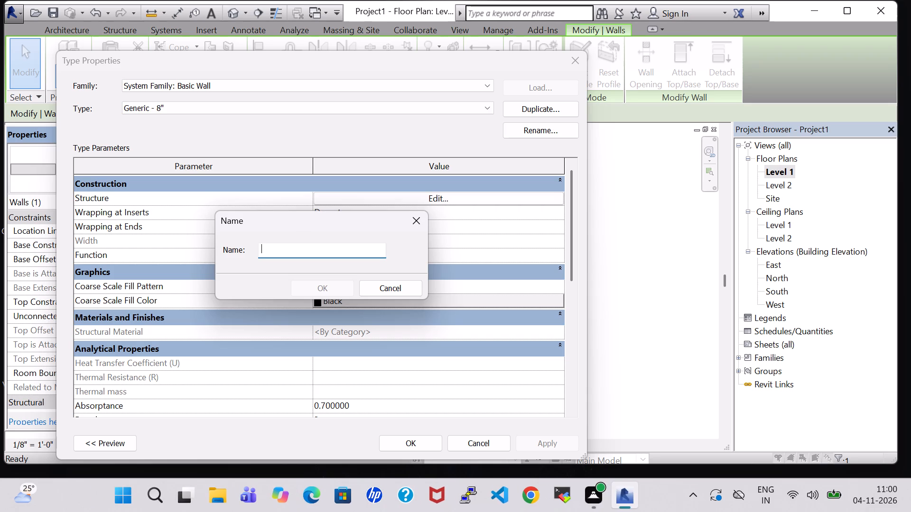
pyautogui.write('INNER 6"')
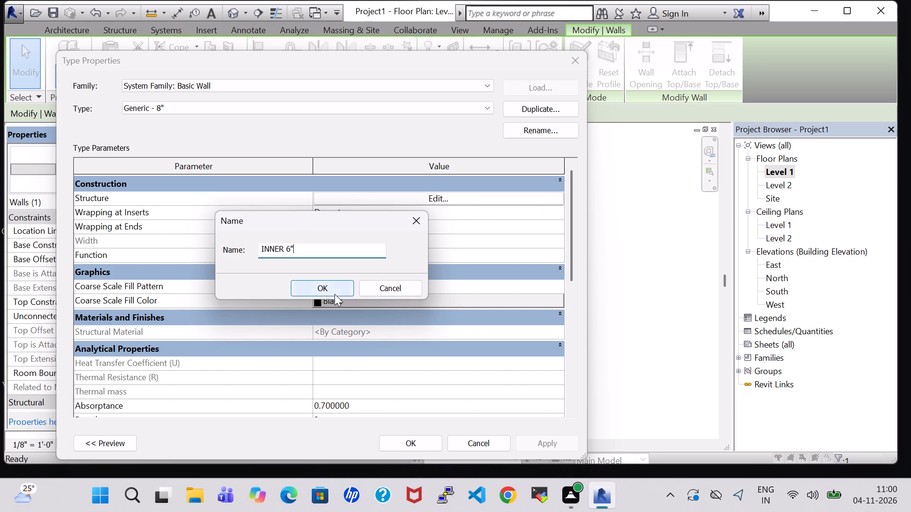
pyautogui.click(335, 294)
# Set the INNER 6" wall type's structure layer thickness to 6" and apply the type to the northwest room's south partition.
pyautogui.click(437, 196)
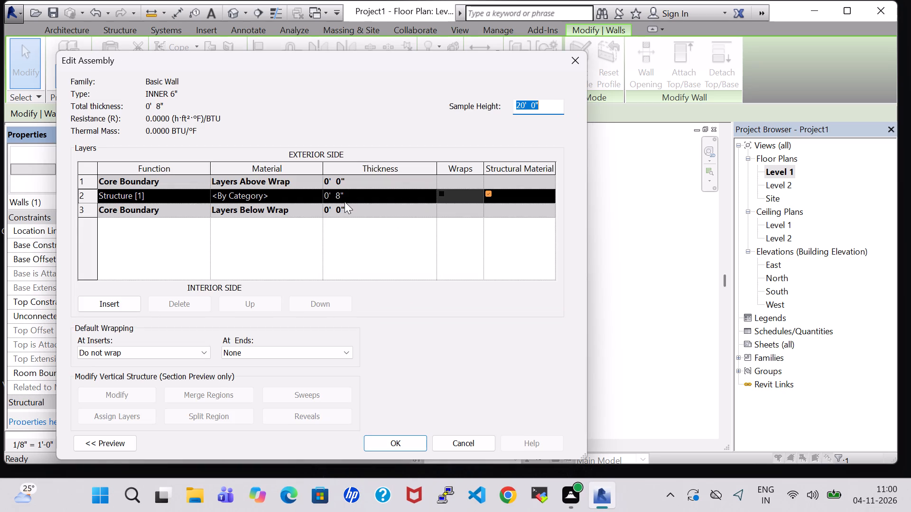
pyautogui.click(337, 196)
pyautogui.click(342, 198)
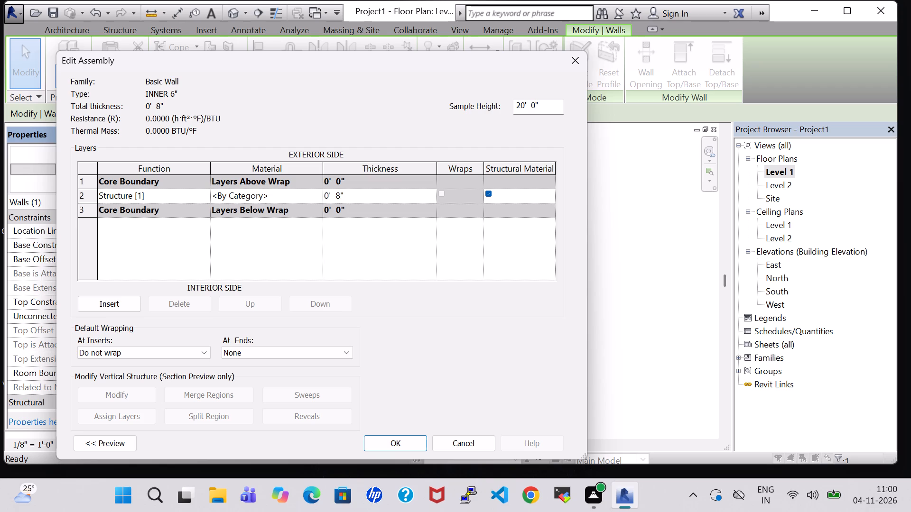
pyautogui.press('BackSpace')
pyautogui.press('6')
pyautogui.click(401, 443)
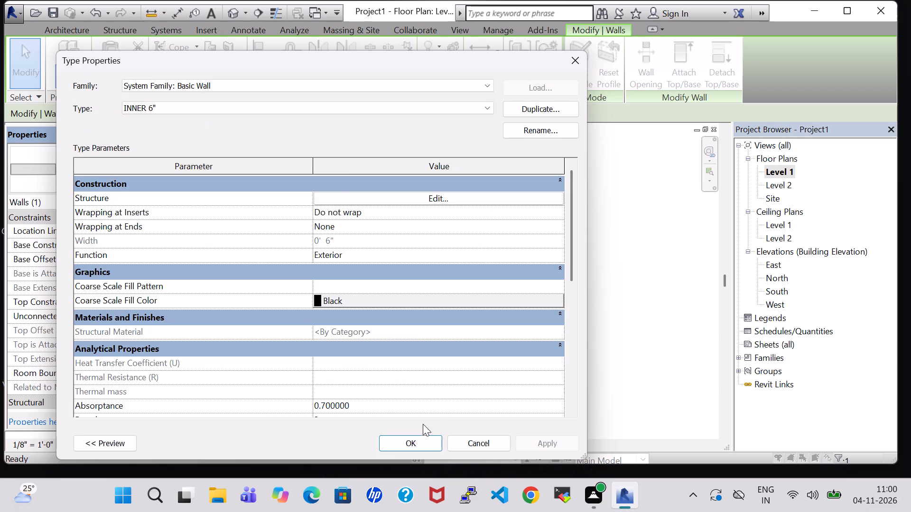
pyautogui.click(414, 443)
pyautogui.click(469, 260)
# Assign the INNER 6" type to the northwest room's east and south walls and the small west room's south wall.
pyautogui.click(462, 224)
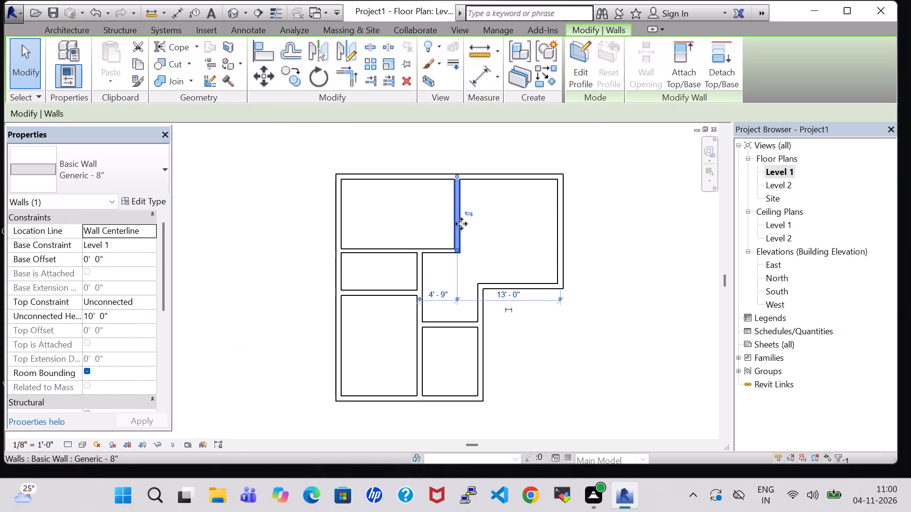
pyautogui.click(137, 174)
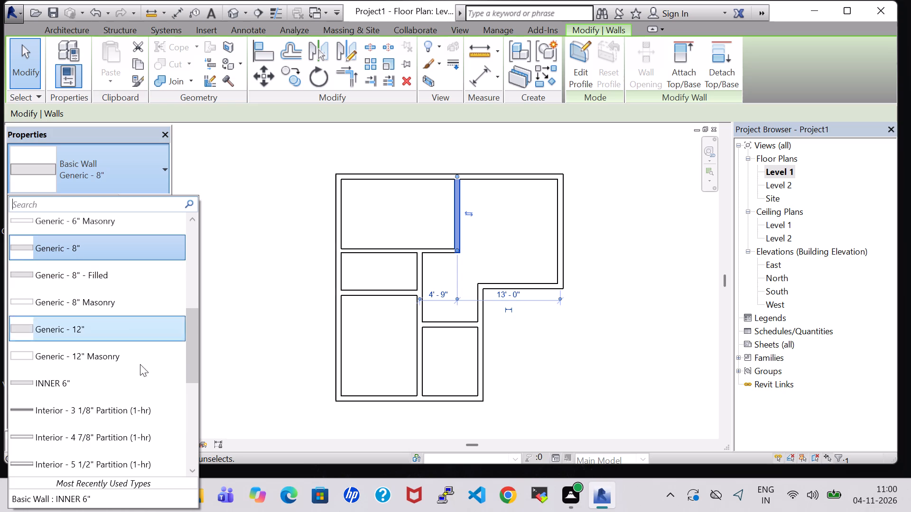
pyautogui.click(110, 494)
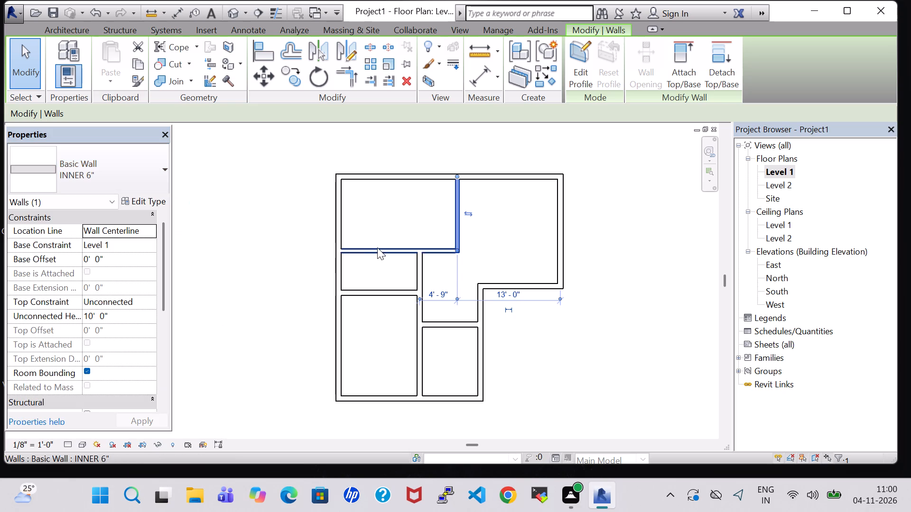
pyautogui.click(378, 247)
pyautogui.click(66, 182)
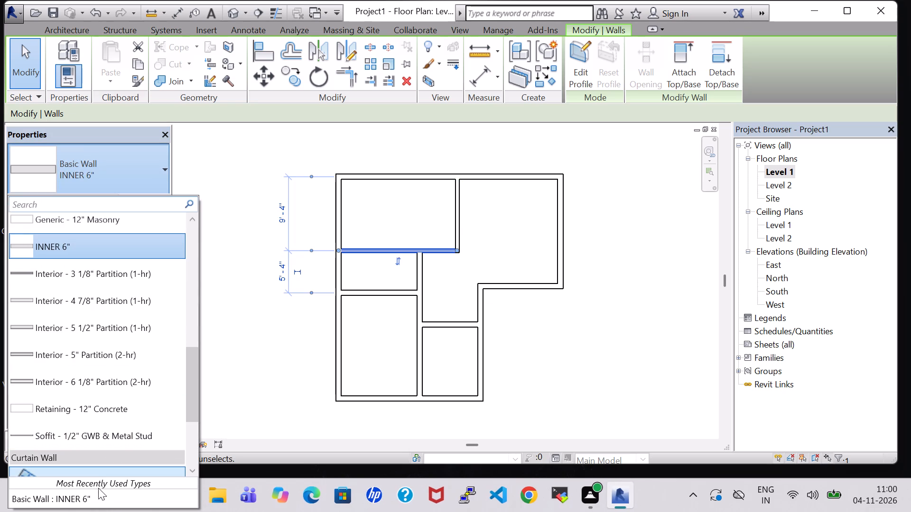
pyautogui.click(106, 500)
pyautogui.click(363, 292)
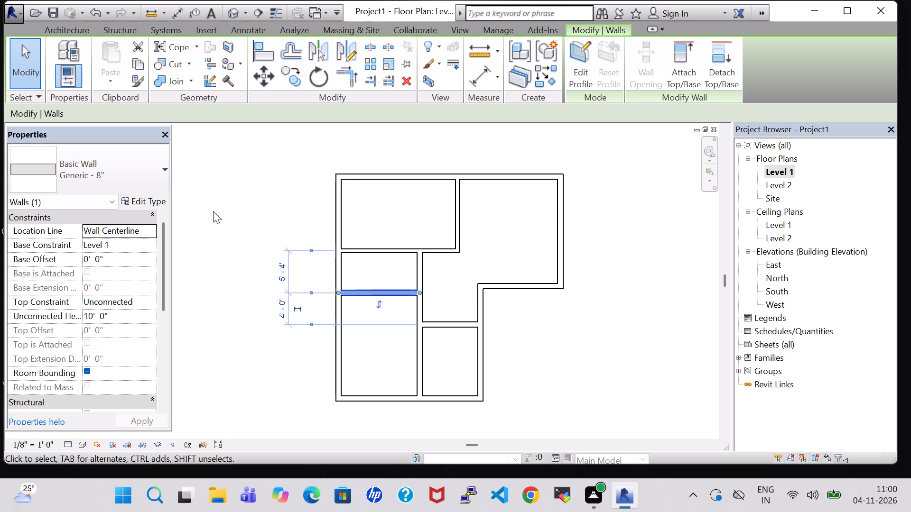
pyautogui.click(138, 180)
pyautogui.click(103, 499)
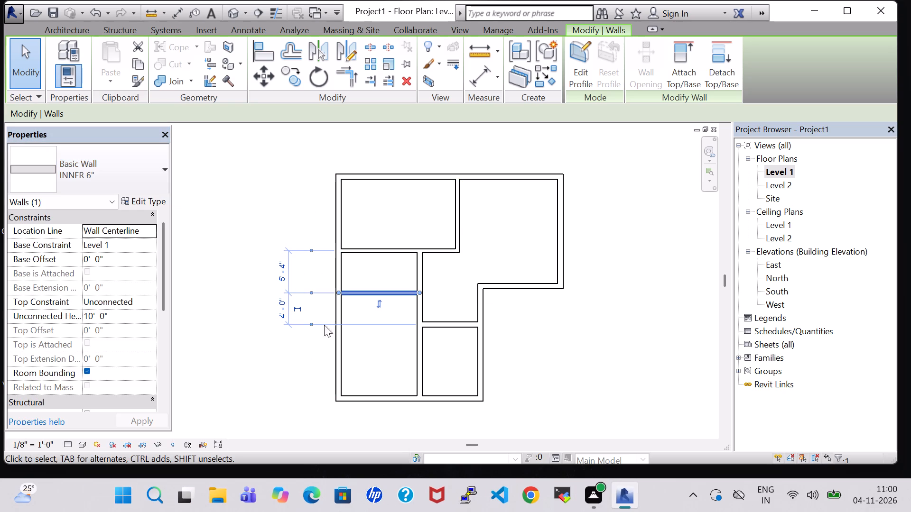
# Change the long north-south partition and the small south room's north wall to the INNER 6" type.
pyautogui.click(414, 270)
pyautogui.click(119, 158)
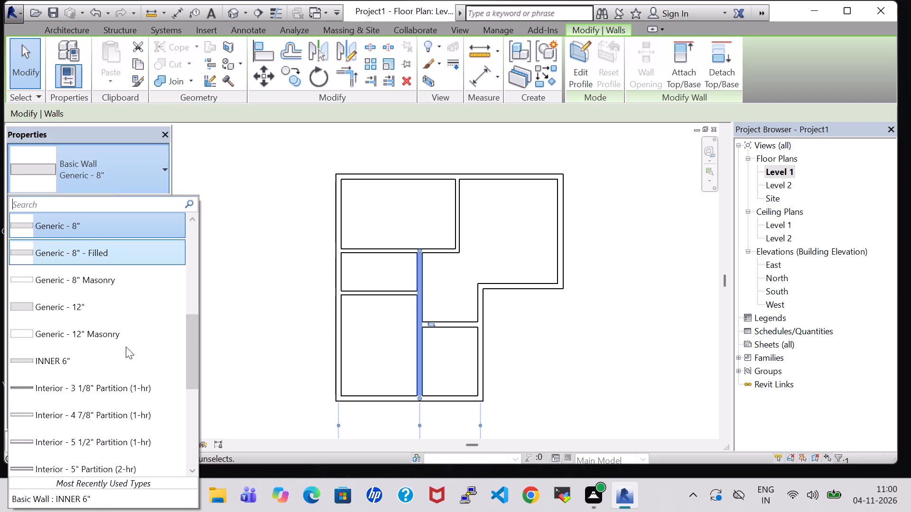
pyautogui.click(114, 493)
pyautogui.click(445, 360)
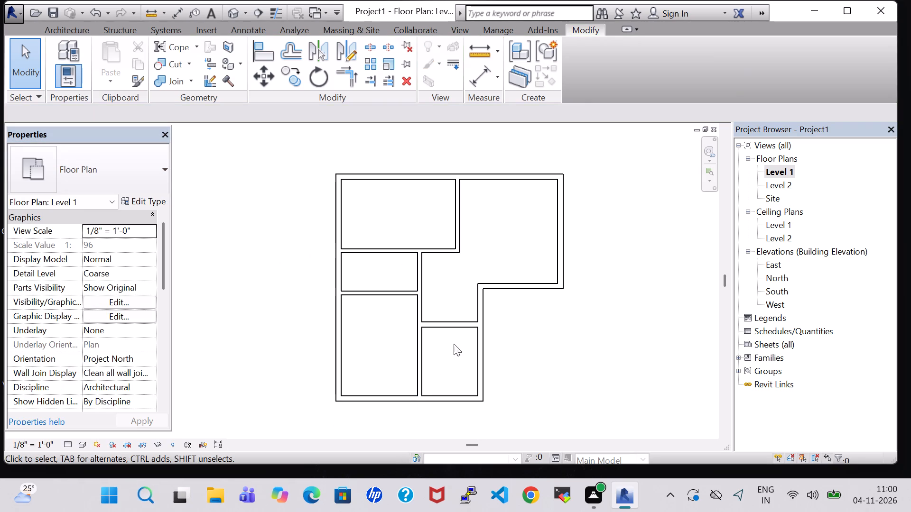
pyautogui.click(455, 322)
pyautogui.click(130, 168)
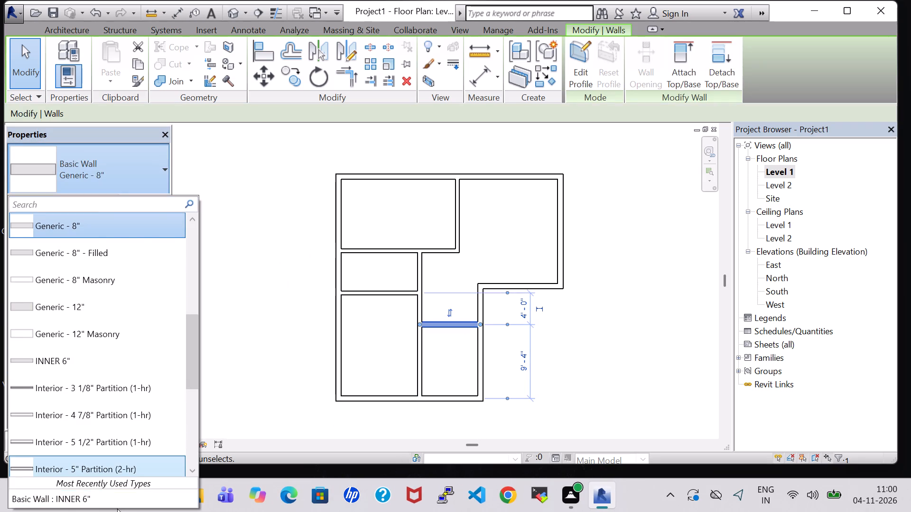
pyautogui.click(115, 501)
pyautogui.click(439, 359)
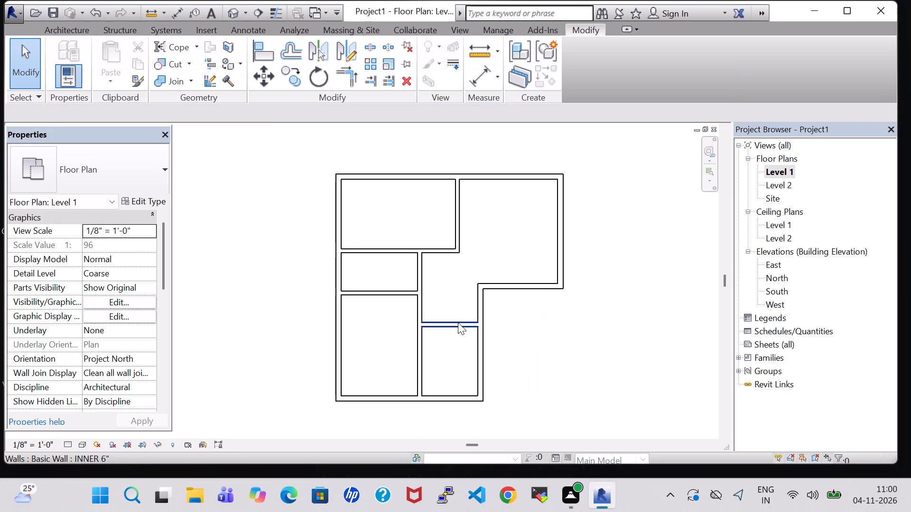
# Load the residential door family Door-Exterior-Single-Entry-Half Arch Glass-Wood_Clad for door placement.
pyautogui.scroll(-4, 451, 260)
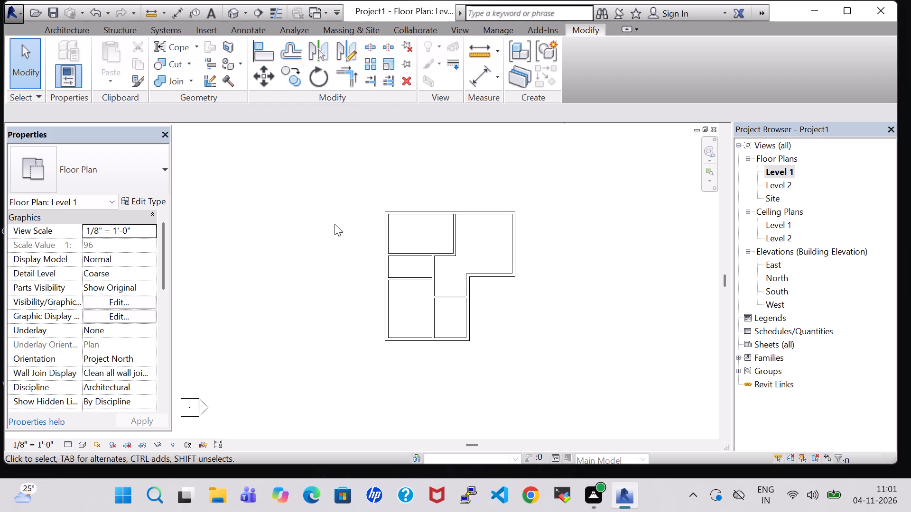
pyautogui.moveTo(327, 216); pyautogui.dragTo(331, 238, button='middle')
pyautogui.scroll(2, 331, 238)
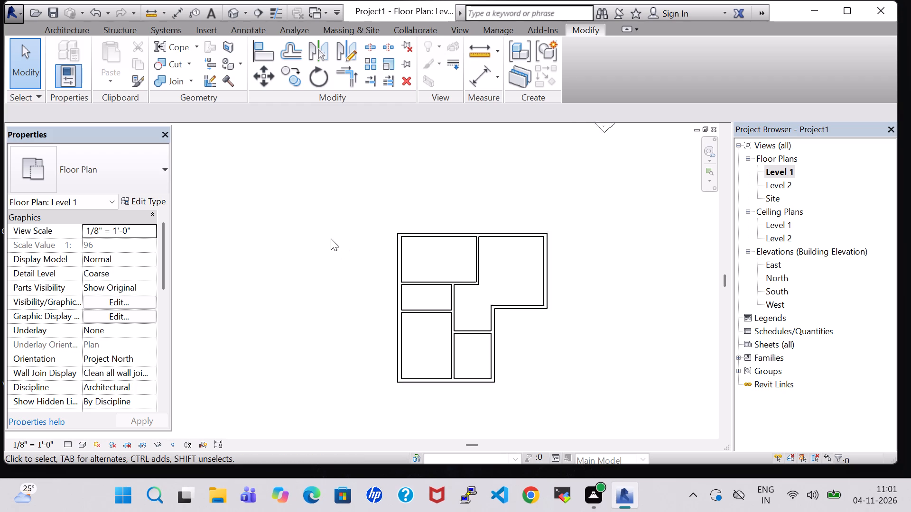
pyautogui.scroll(1, 331, 238)
pyautogui.moveTo(331, 238); pyautogui.dragTo(239, 225, button='middle')
pyautogui.click(244, 224)
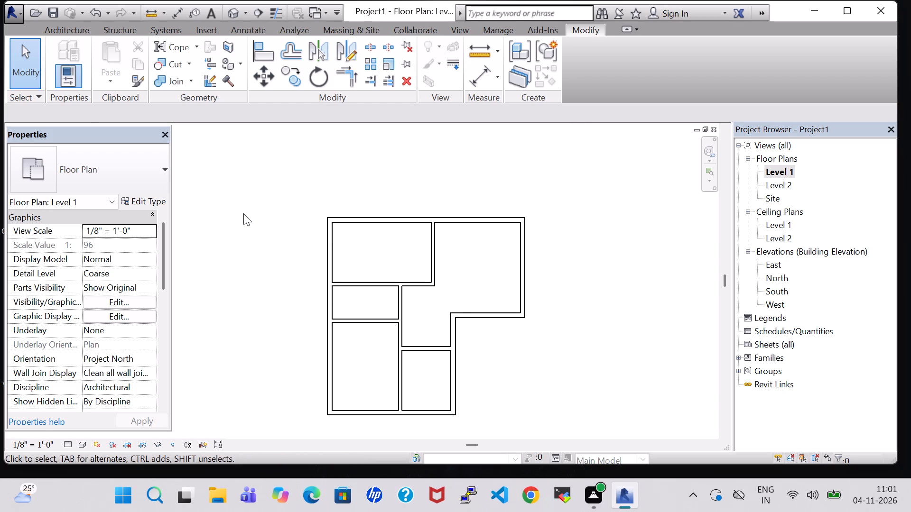
pyautogui.click(63, 25)
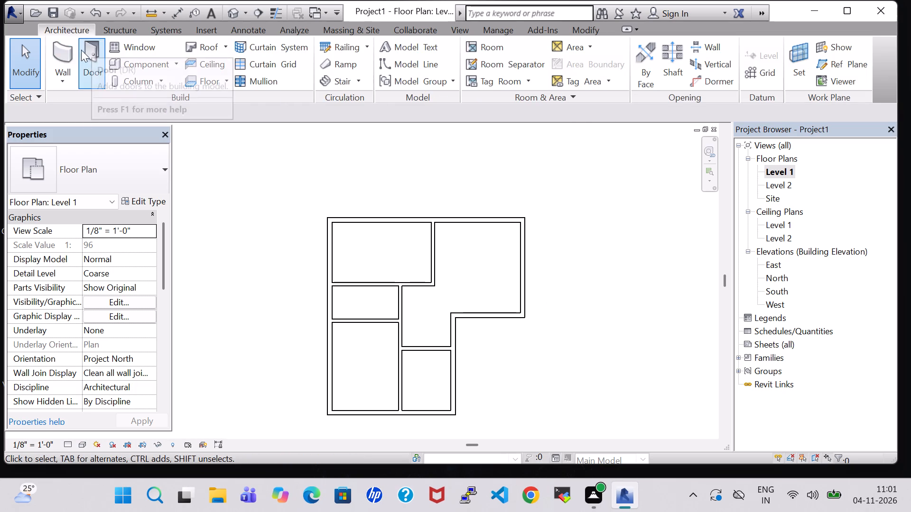
pyautogui.click(122, 53)
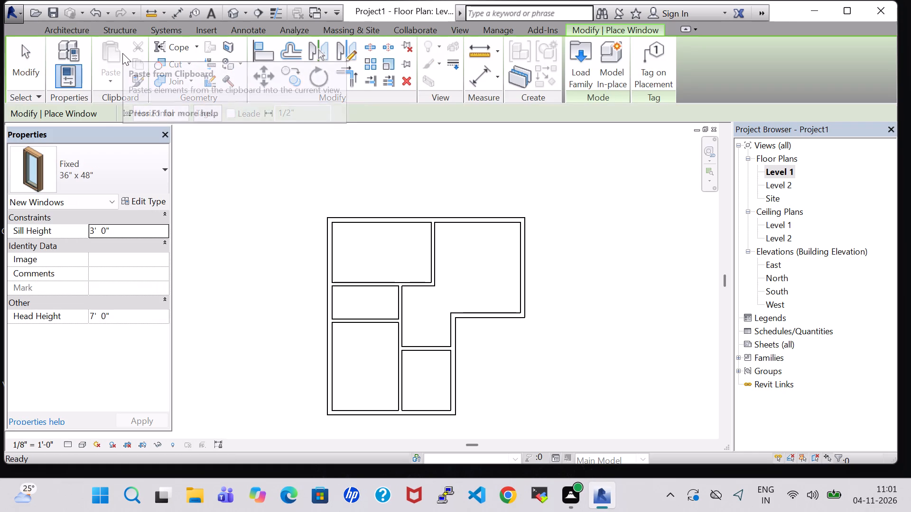
pyautogui.click(75, 34)
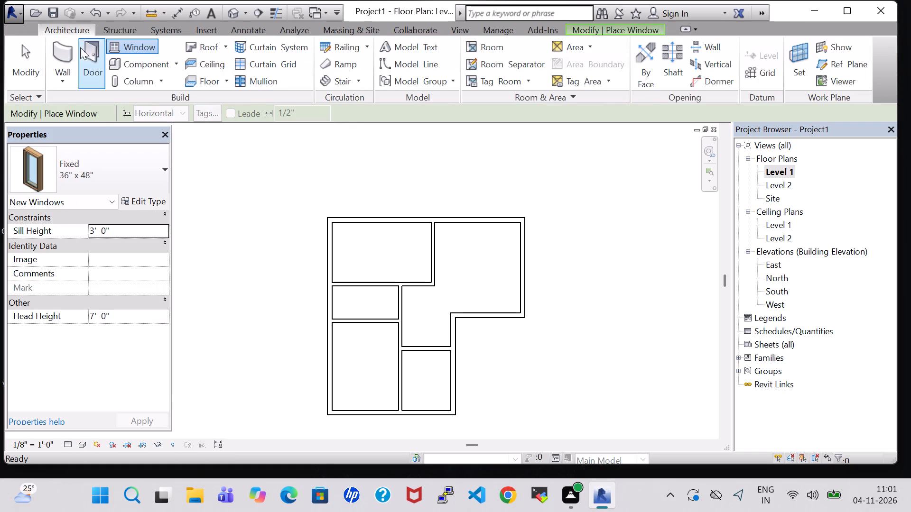
pyautogui.click(86, 54)
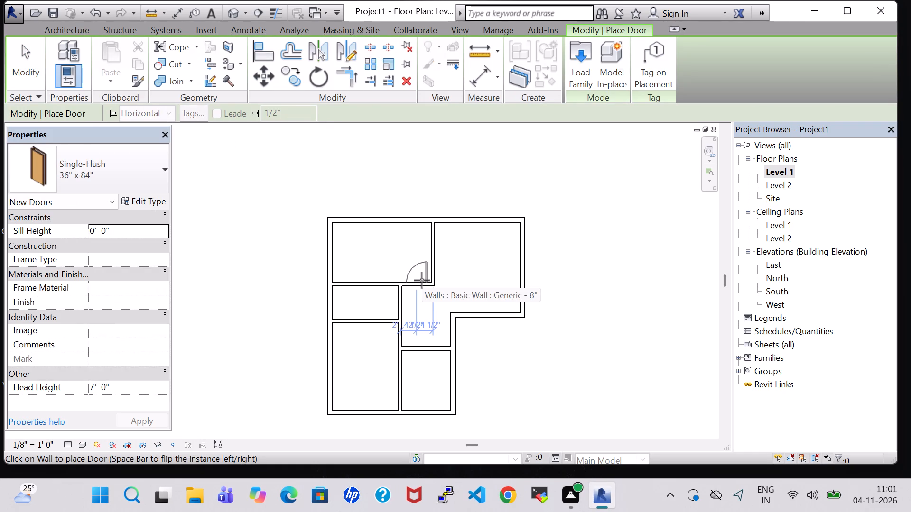
pyautogui.click(586, 74)
pyautogui.doubleClick(526, 260)
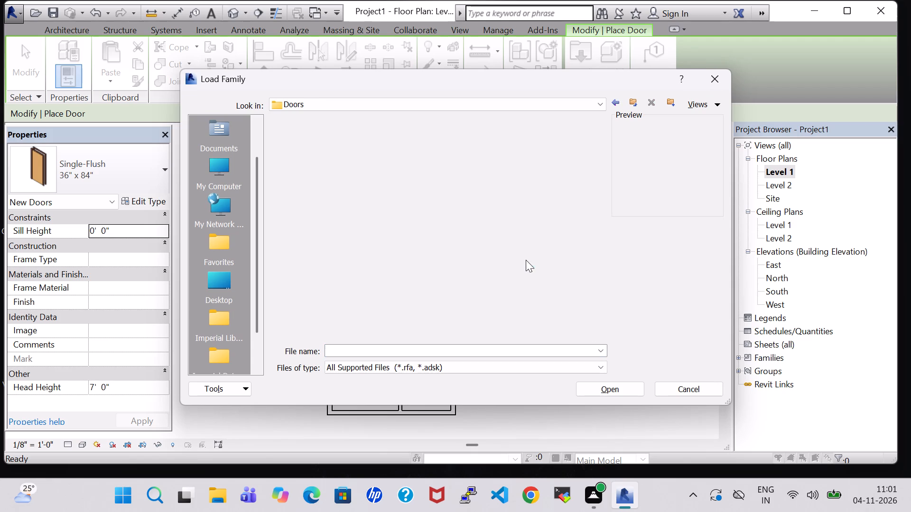
pyautogui.doubleClick(416, 159)
pyautogui.click(468, 159)
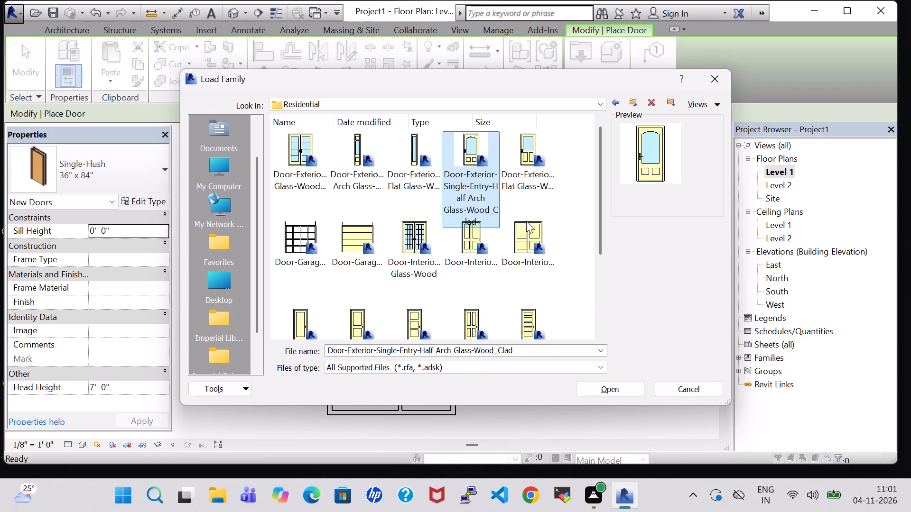
pyautogui.click(610, 393)
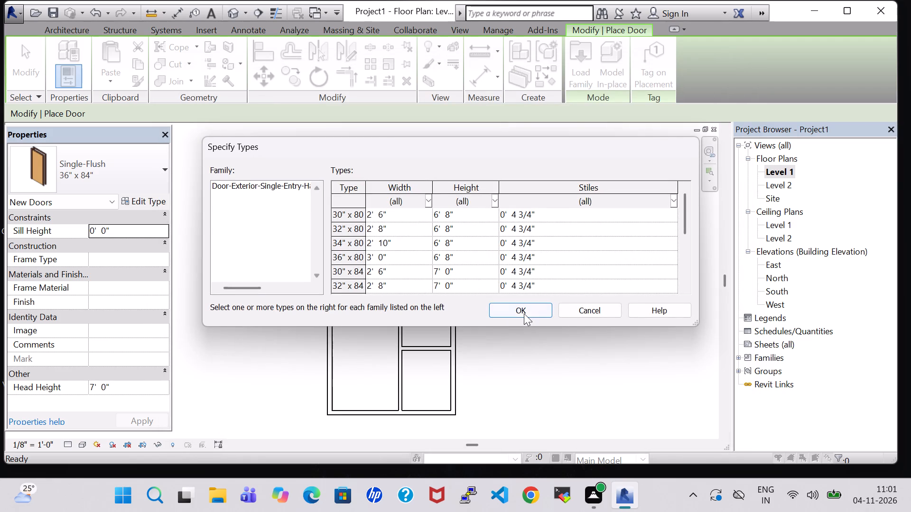
pyautogui.click(523, 312)
# Place a 36" x 80" half arch glass door near the east end of the northwest room's south wall, hinged east and swinging into the room.
pyautogui.scroll(2, 420, 281)
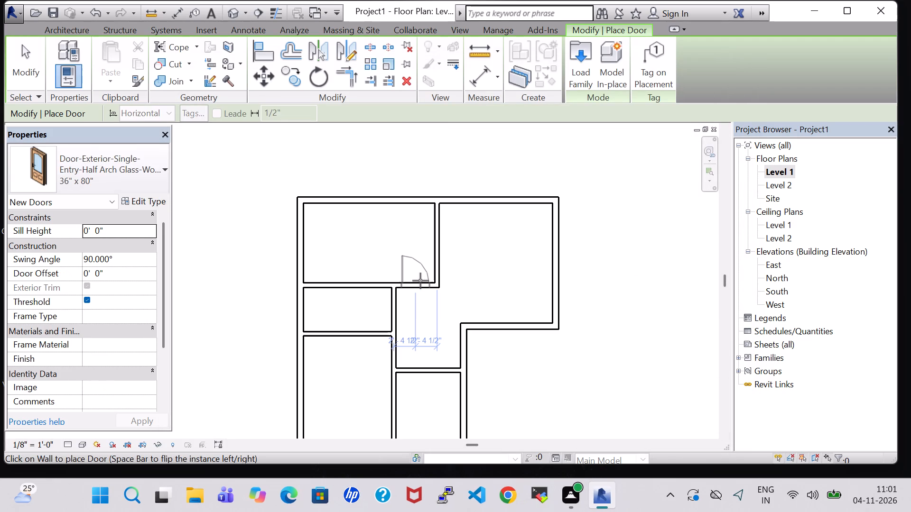
pyautogui.scroll(1, 420, 281)
pyautogui.press('space')
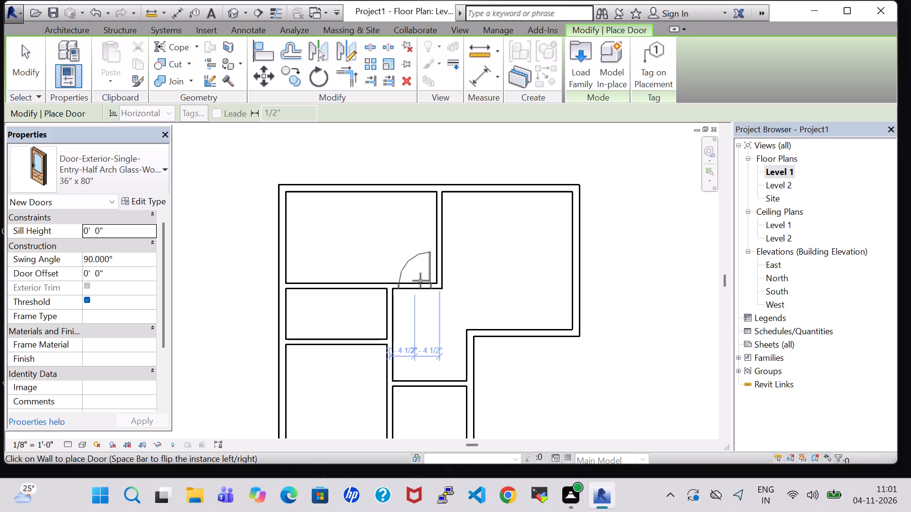
pyautogui.scroll(1, 420, 281)
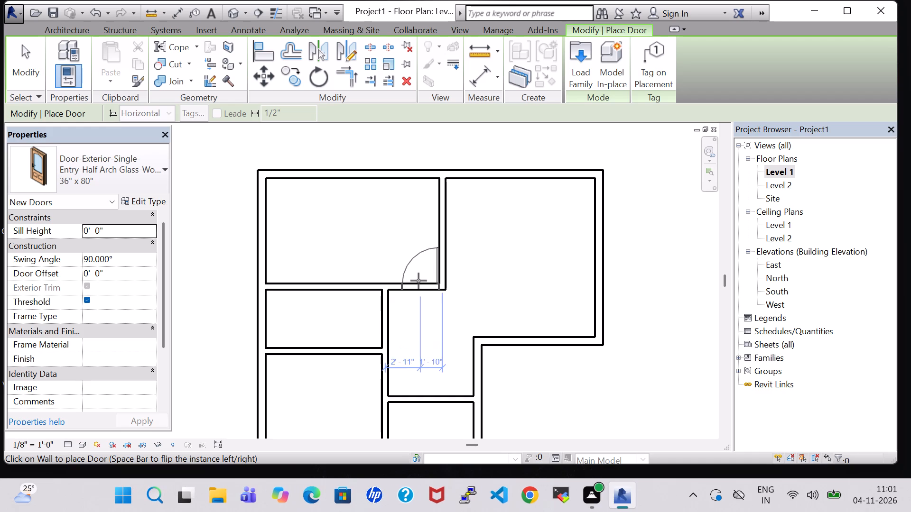
pyautogui.click(414, 281)
pyautogui.press('Escape')
pyautogui.press('Escape')
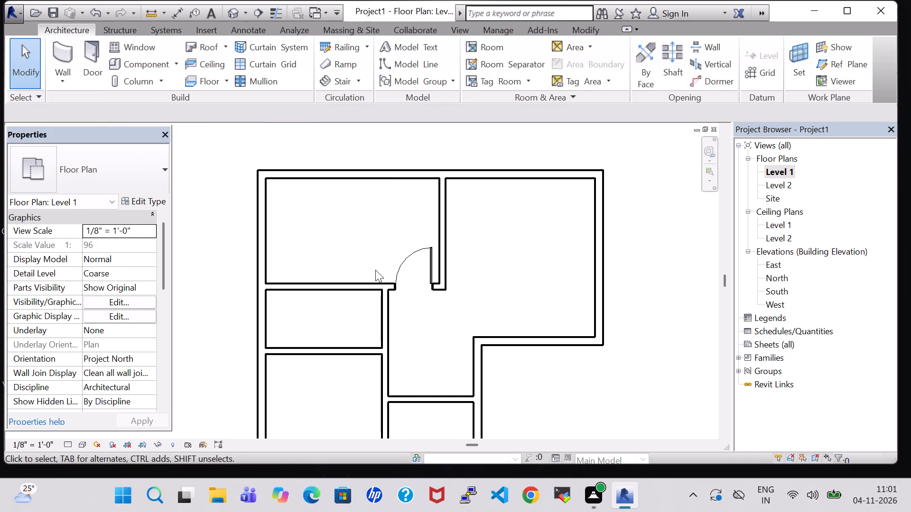
# Place a 36" x 80" half arch glass door at the north end of the southwest room's east wall, hinged north and swinging into that room.
pyautogui.scroll(-3, 375, 270)
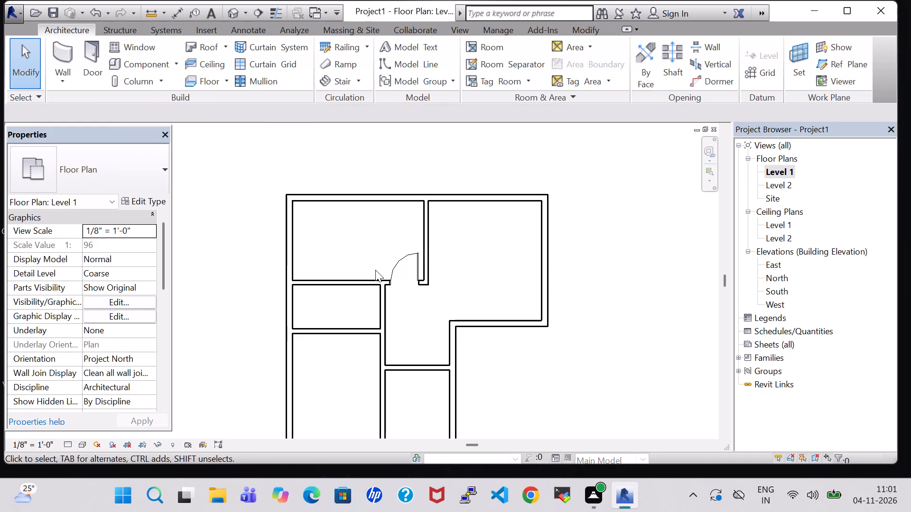
pyautogui.scroll(1, 375, 270)
pyautogui.moveTo(383, 228); pyautogui.dragTo(379, 197, button='middle')
pyautogui.click(92, 68)
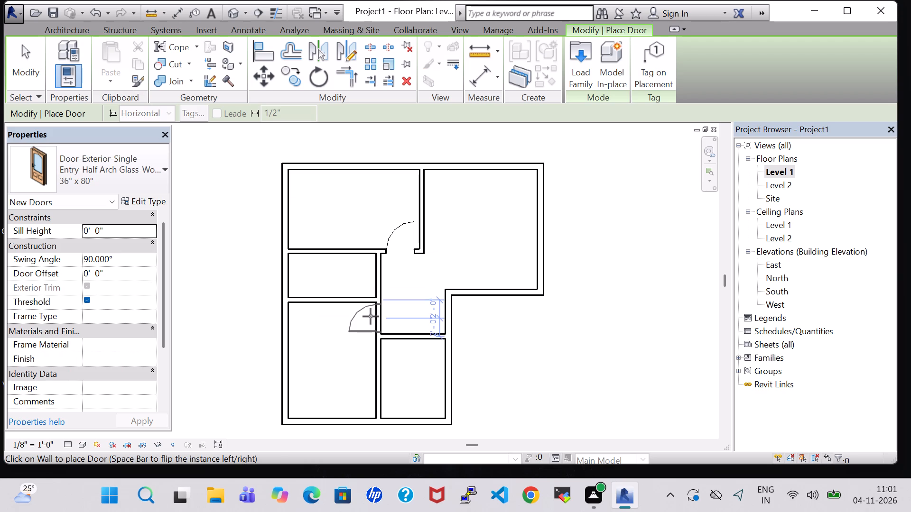
pyautogui.scroll(7, 371, 316)
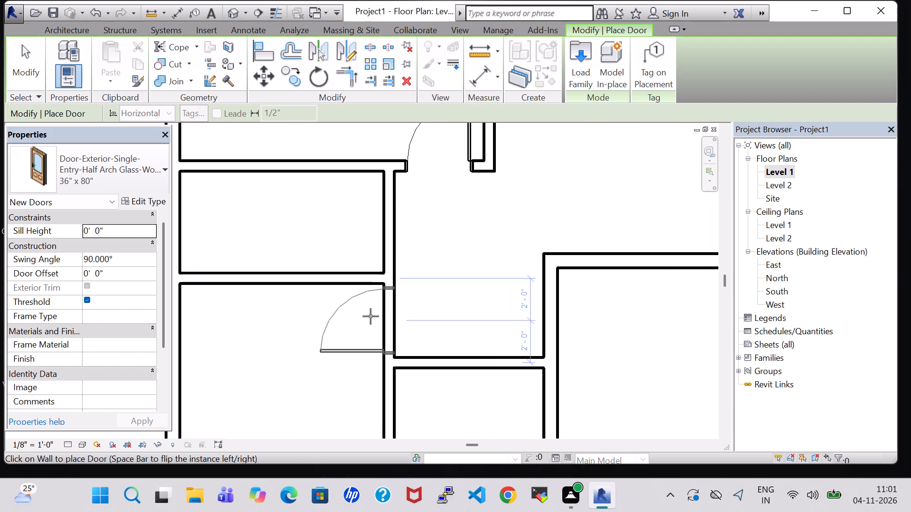
pyautogui.press('space')
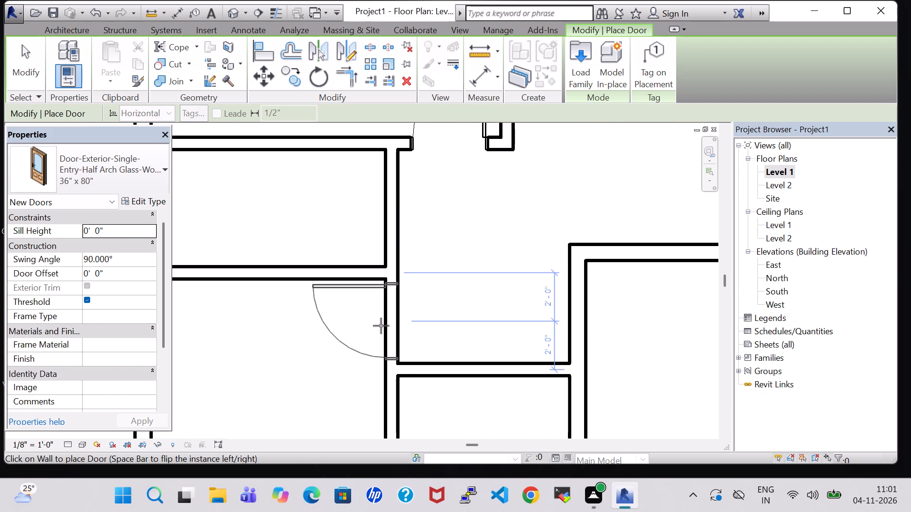
pyautogui.click(381, 326)
pyautogui.press('Escape')
pyautogui.press('Escape')
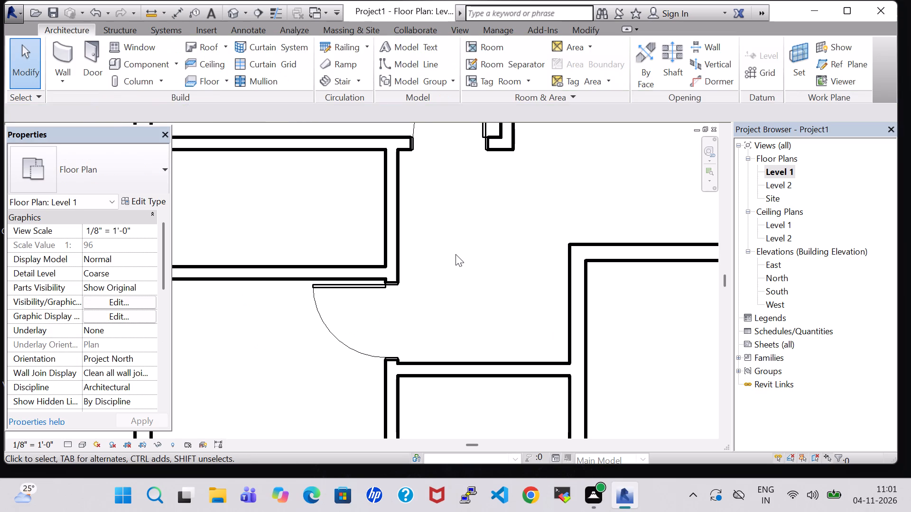
# Place a 30" x 80" Single-Flush door near the east end of the small west room's south wall, hinged east and swinging into that room.
pyautogui.scroll(-4, 455, 254)
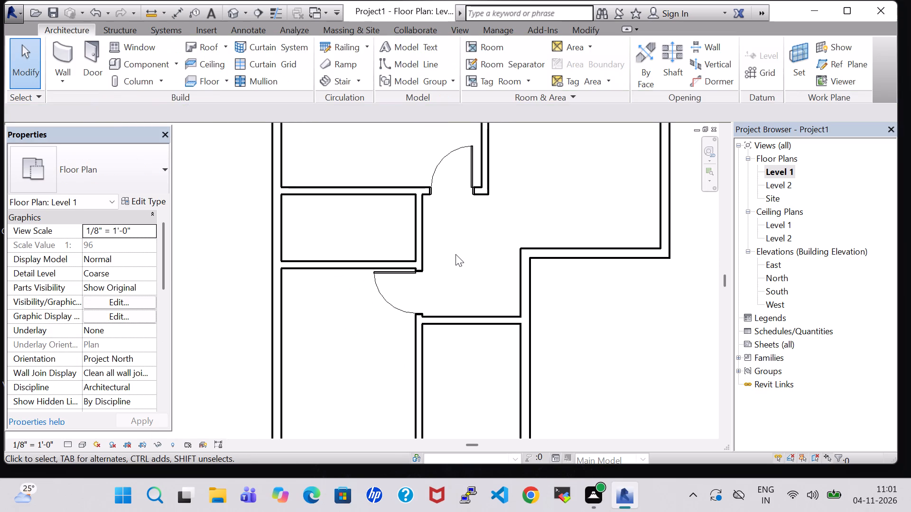
pyautogui.click(90, 46)
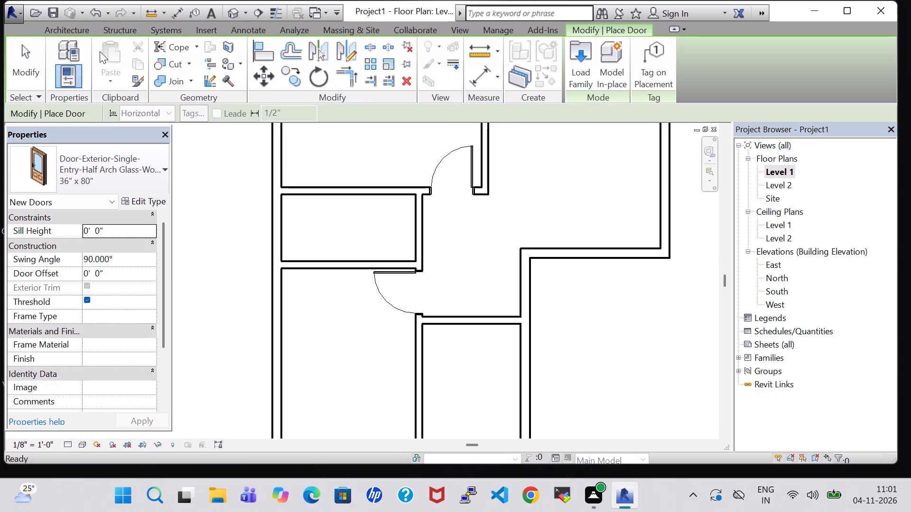
pyautogui.click(121, 178)
pyautogui.click(108, 263)
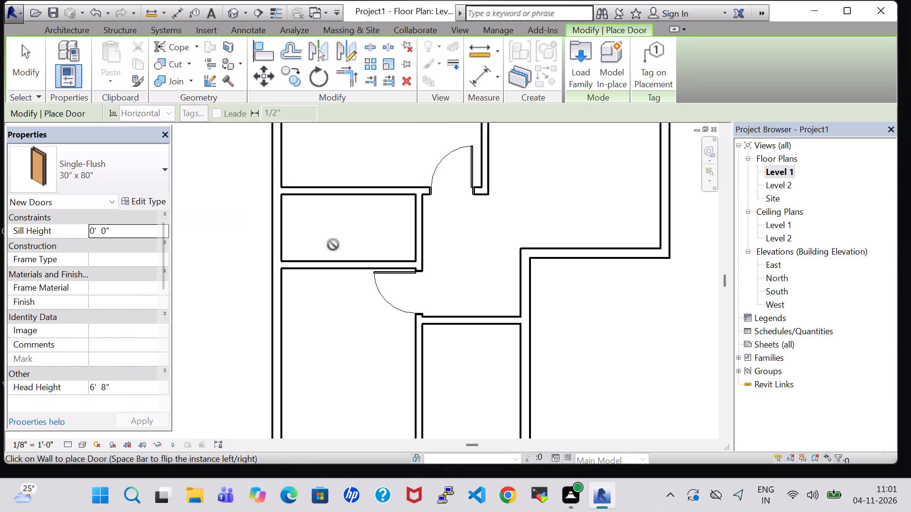
pyautogui.click(395, 259)
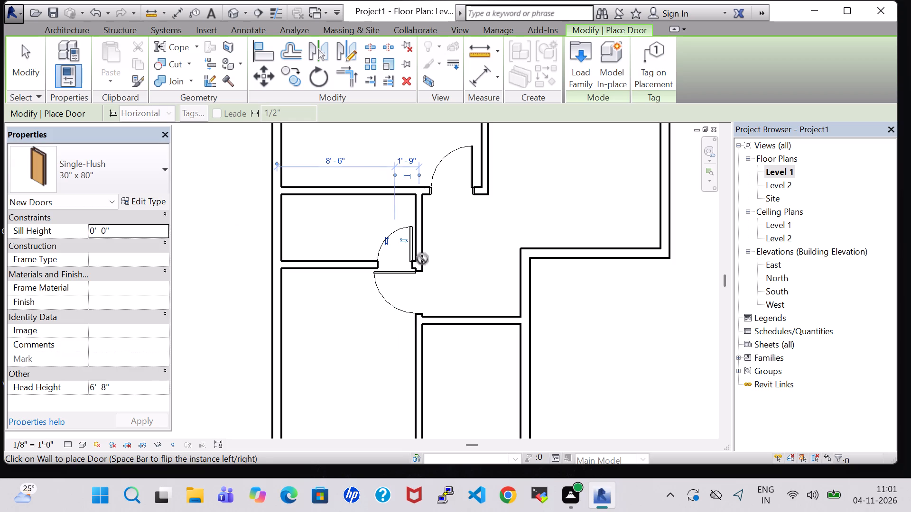
pyautogui.press('Escape')
pyautogui.press('Escape')
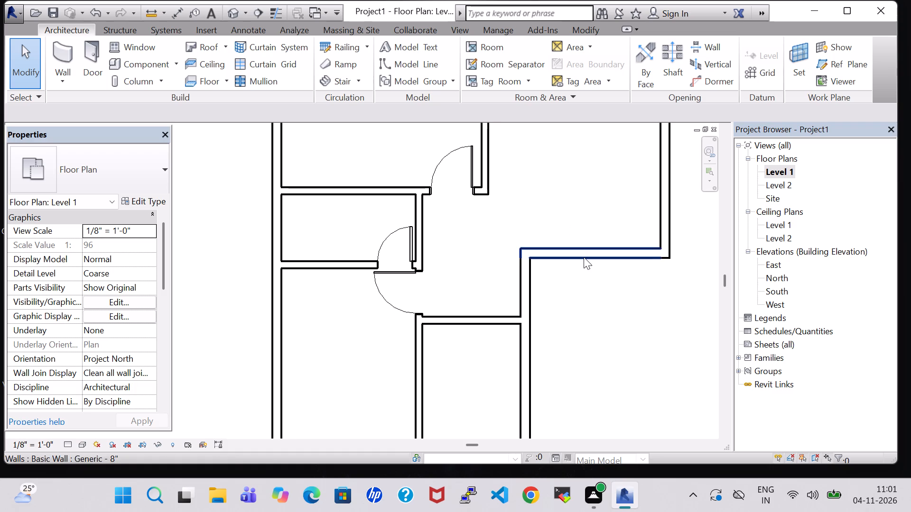
# Split the small south room's north wall with a 1" gap about 3'-6 1/2" from the long partition, and delete the western piece.
pyautogui.moveTo(576, 257); pyautogui.dragTo(494, 241, button='middle')
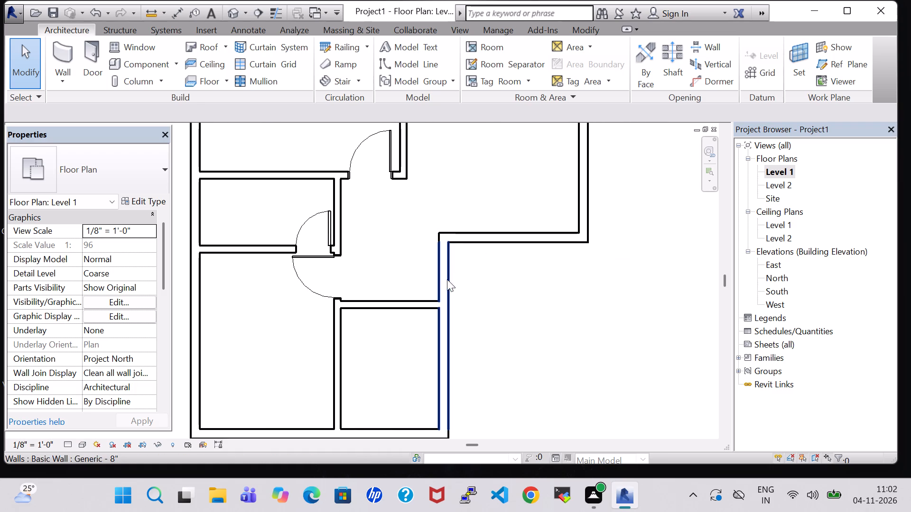
pyautogui.click(585, 36)
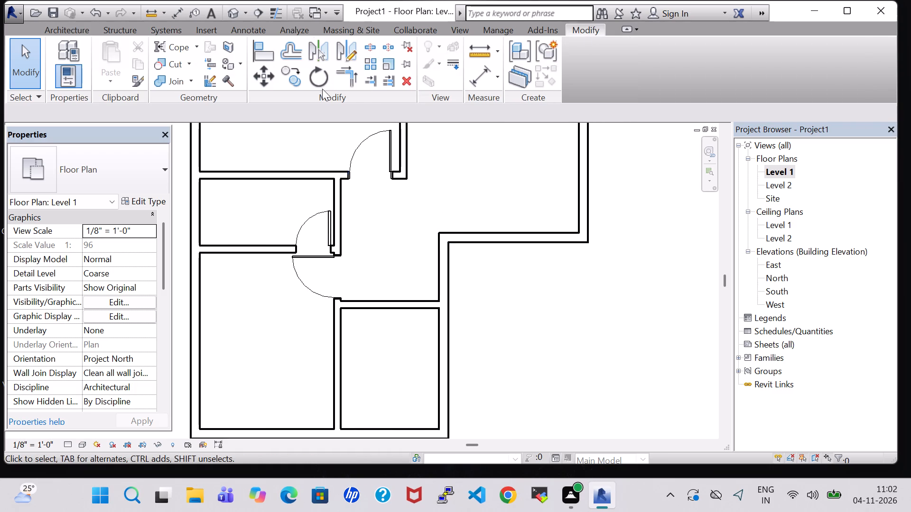
pyautogui.click(388, 45)
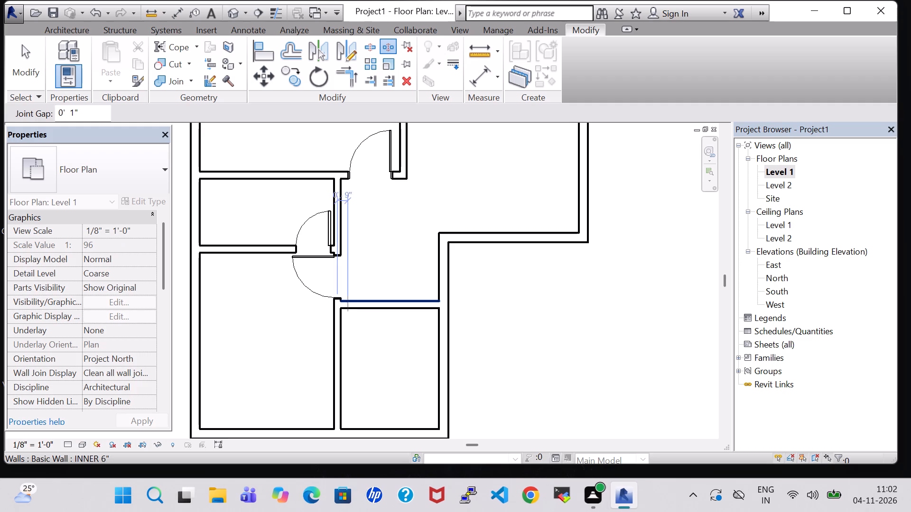
pyautogui.click(387, 296)
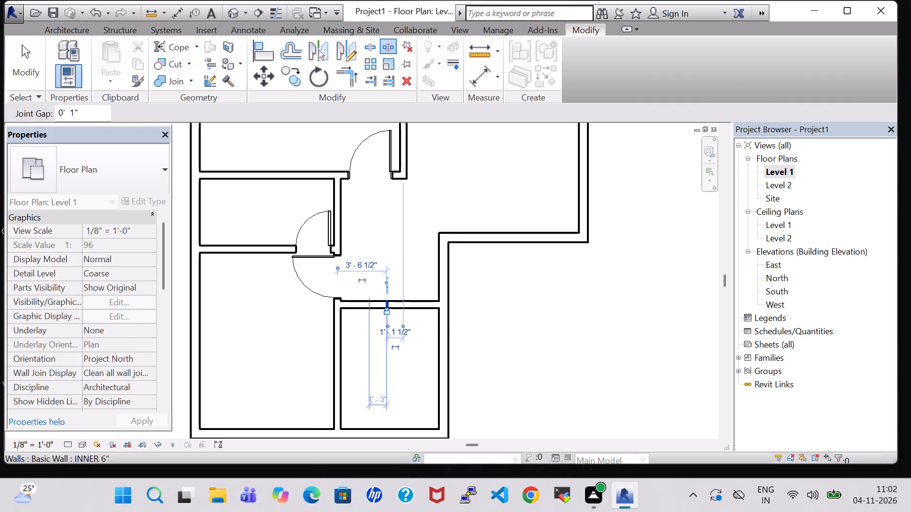
pyautogui.press('Escape')
pyautogui.press('Escape')
pyautogui.click(358, 303)
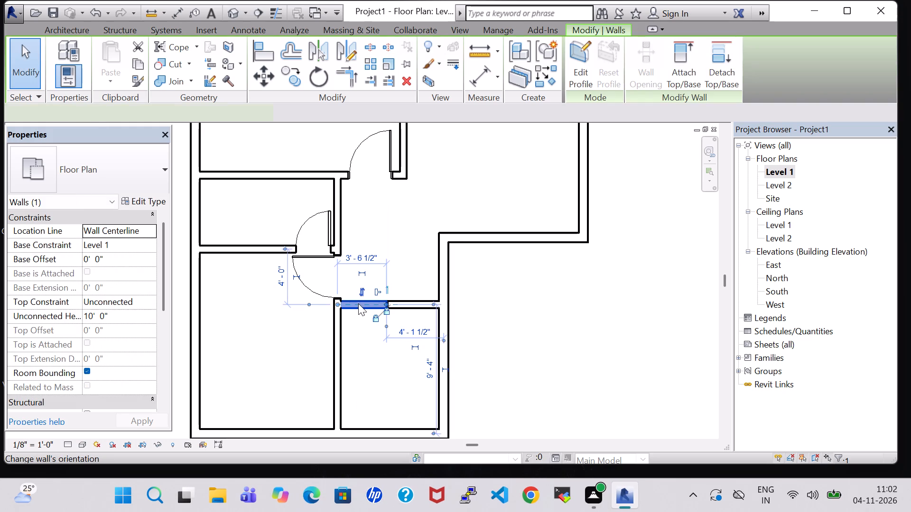
pyautogui.press('Delete')
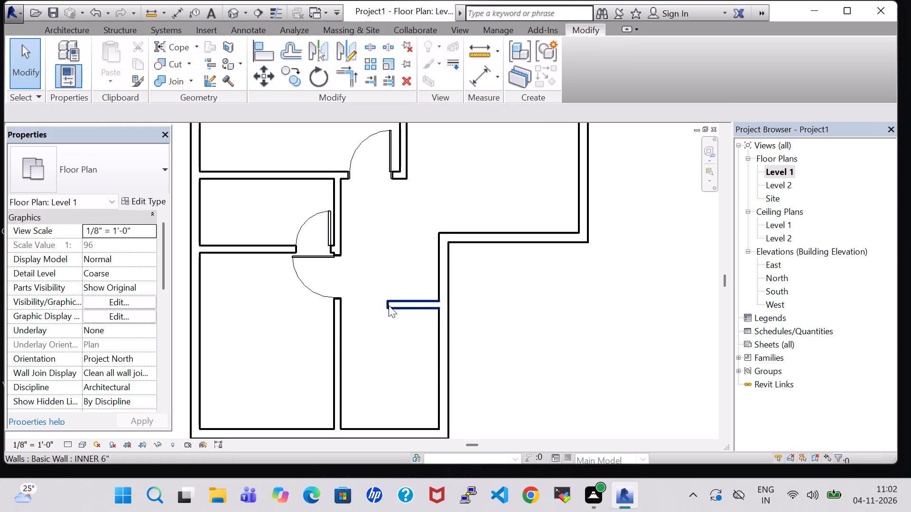
# Nudge the free west end of the small south room's remaining north wall eastward, leaving the wall about 3'-6 1/2" long.
pyautogui.click(389, 305)
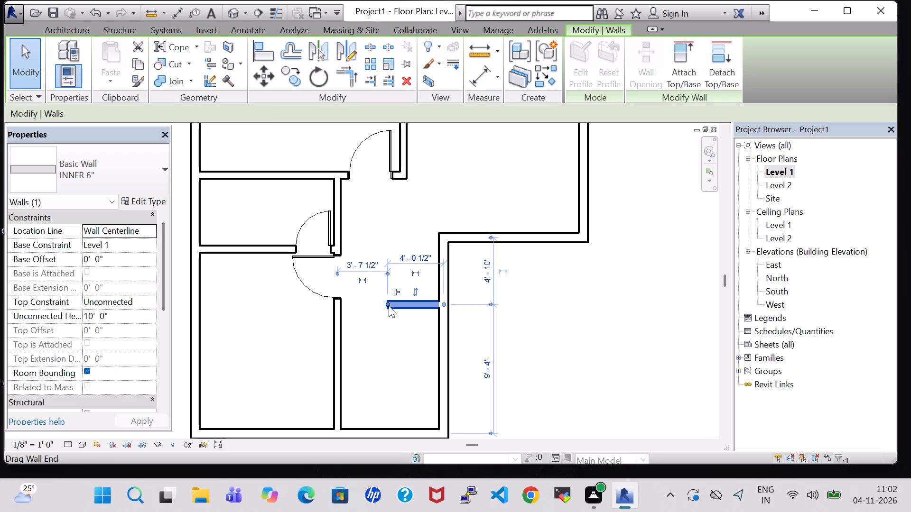
pyautogui.press('Right')
pyautogui.press('Right')
pyautogui.click(550, 286)
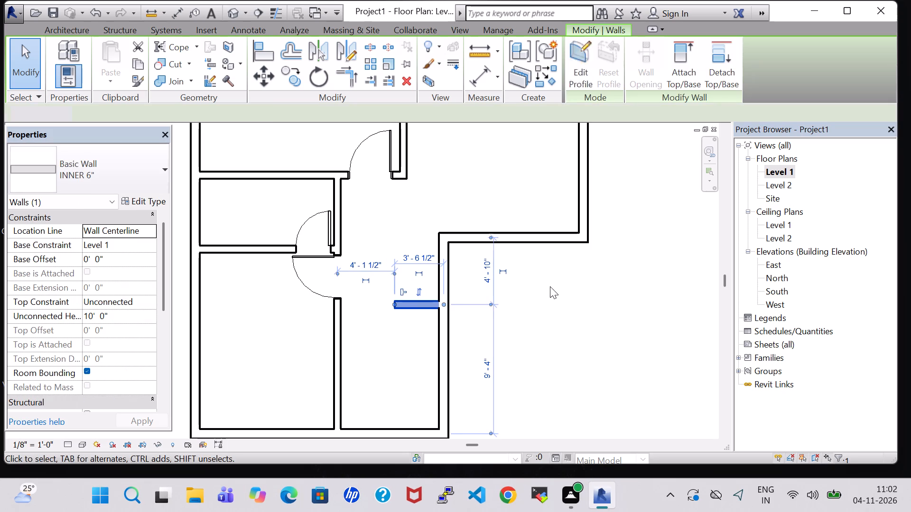
# Place a 36" x 80" half arch glass entry door in the exterior wall just north of the wall stub, hinged south and swinging inward.
pyautogui.scroll(-1, 480, 184)
pyautogui.moveTo(480, 184); pyautogui.dragTo(438, 194, button='middle')
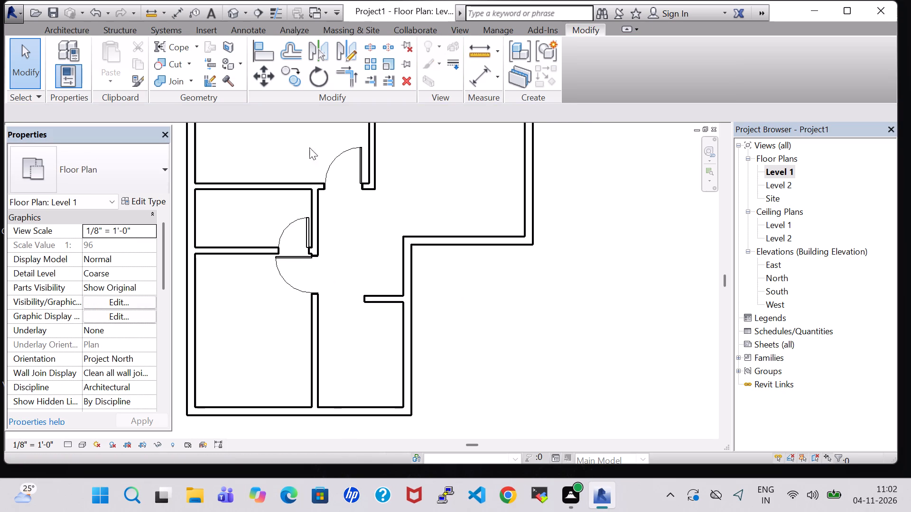
pyautogui.click(68, 29)
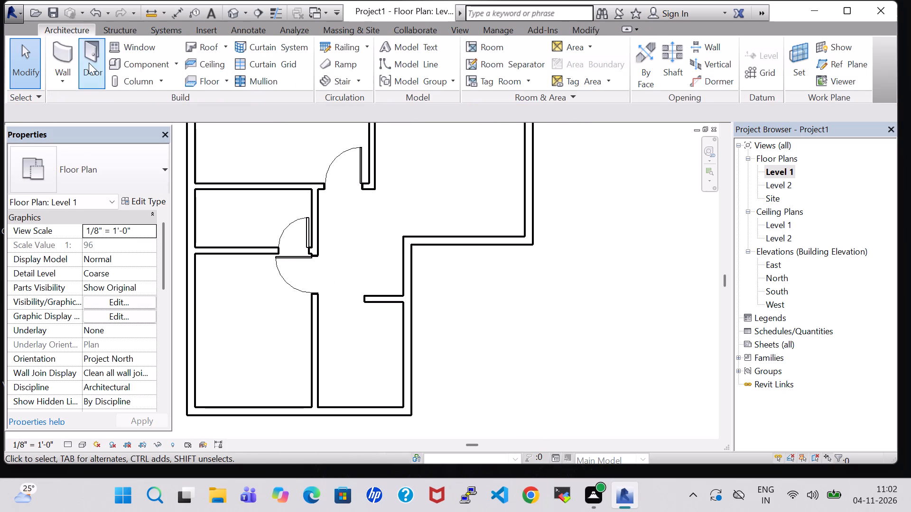
pyautogui.click(89, 63)
pyautogui.click(116, 164)
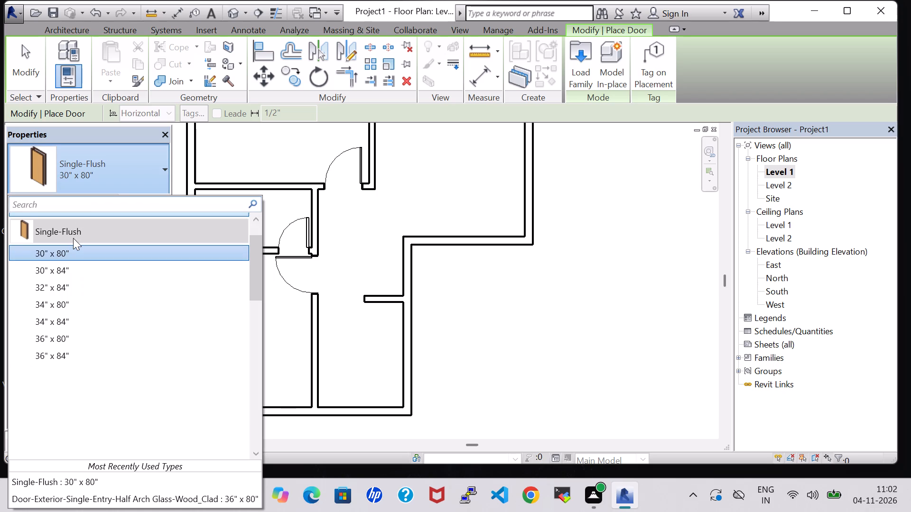
pyautogui.scroll(2, 73, 238)
pyautogui.click(72, 244)
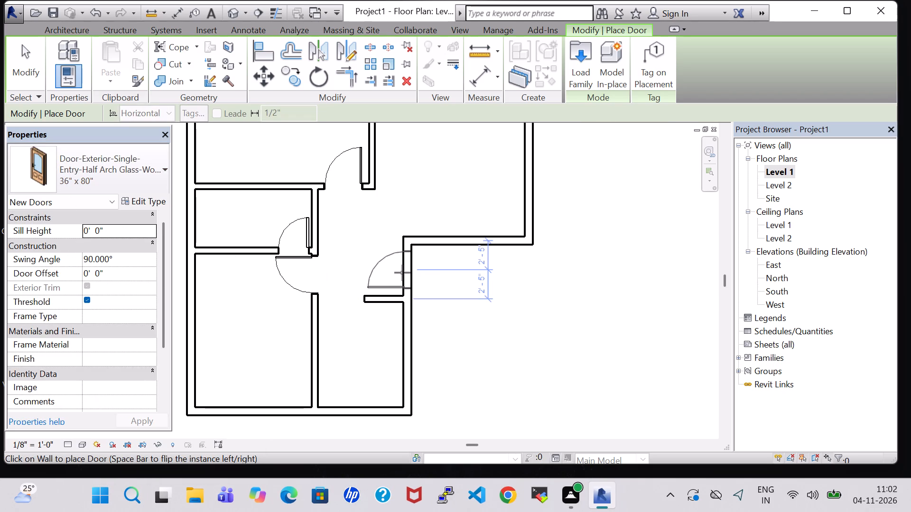
pyautogui.click(402, 273)
pyautogui.press('Escape')
pyautogui.press('Escape')
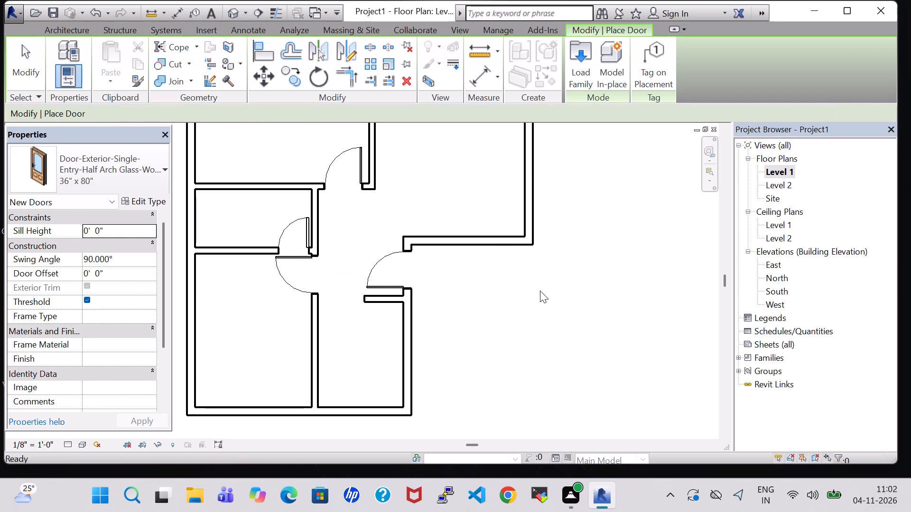
# Load the window family Casement 3x3 with Trim from the US Imperial Windows folder for window placement.
pyautogui.scroll(-4, 491, 295)
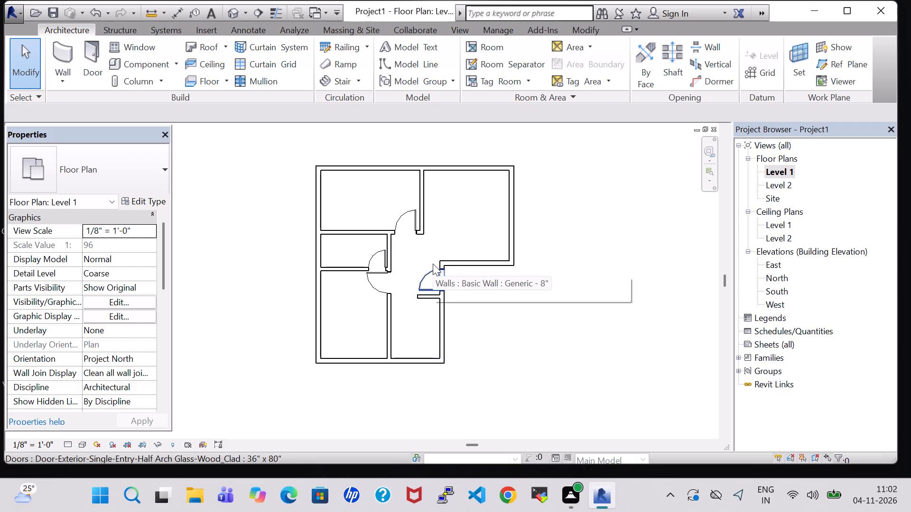
pyautogui.click(486, 330)
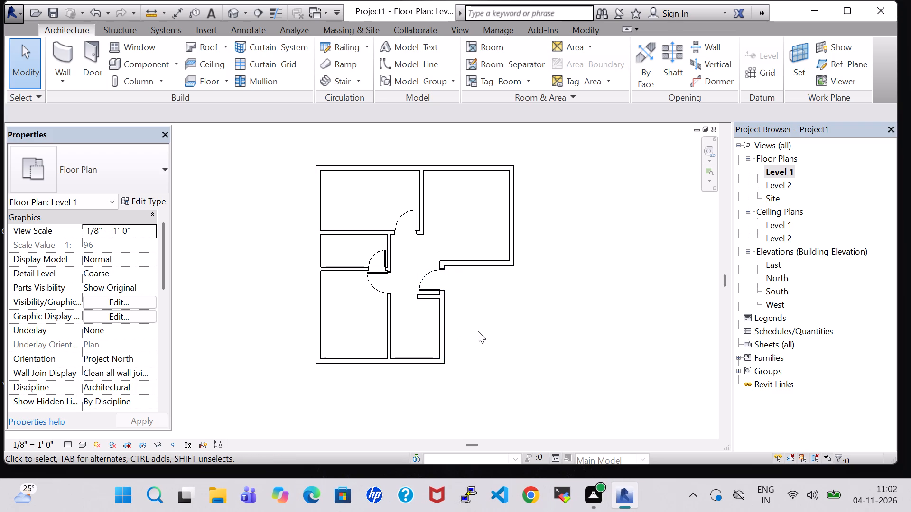
pyautogui.click(137, 48)
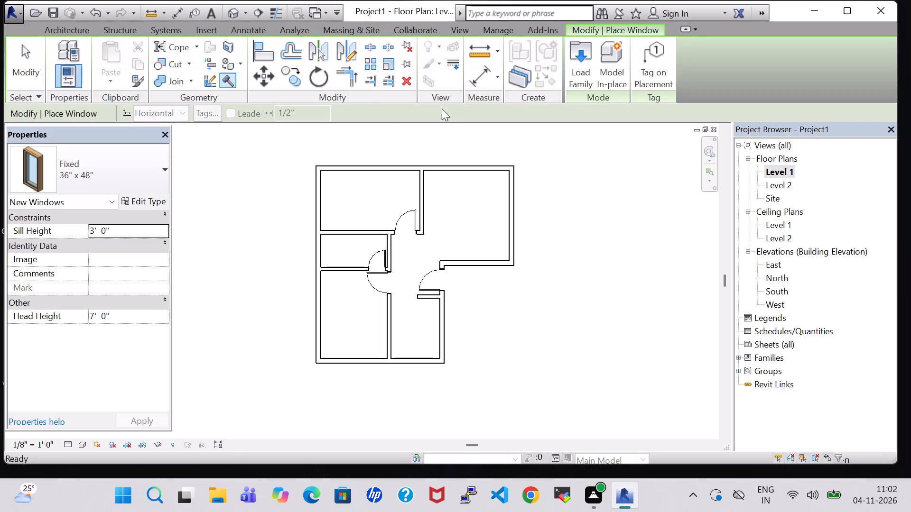
pyautogui.click(575, 60)
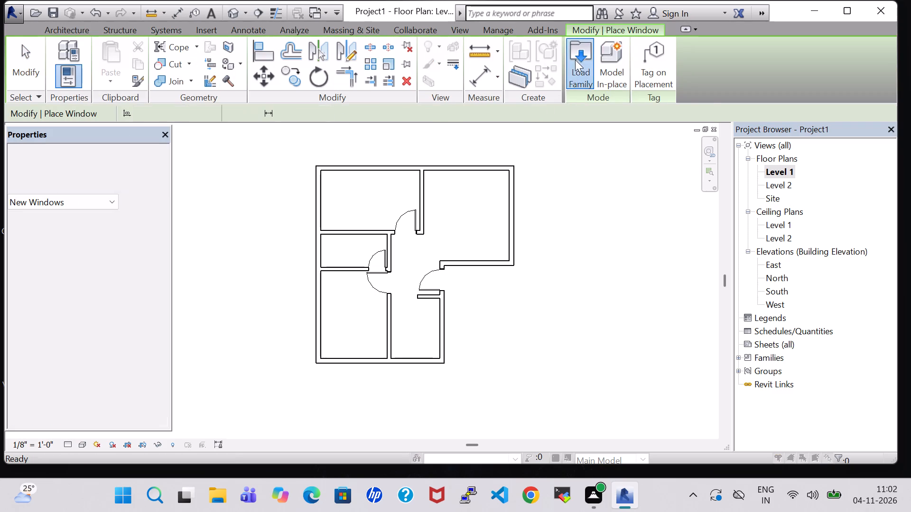
pyautogui.scroll(-2, 435, 342)
pyautogui.scroll(-2, 429, 286)
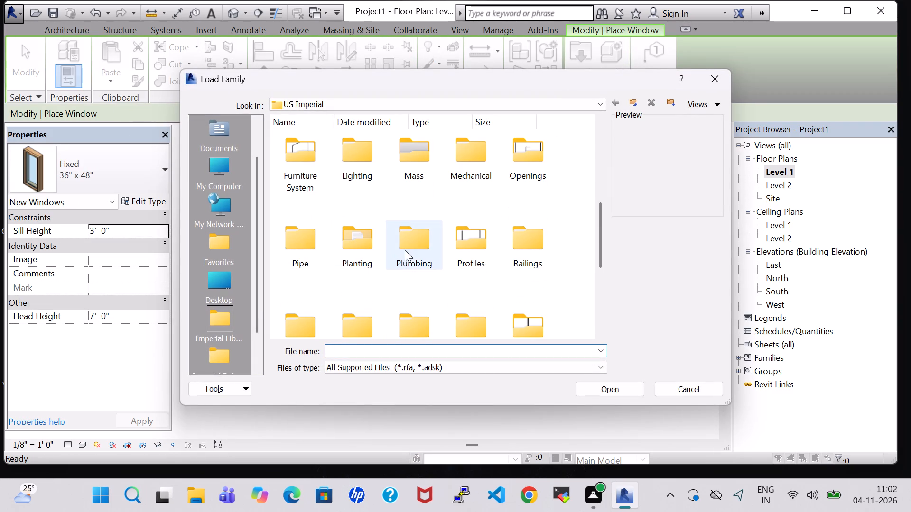
pyautogui.click(405, 250)
pyautogui.press('w')
pyautogui.doubleClick(407, 307)
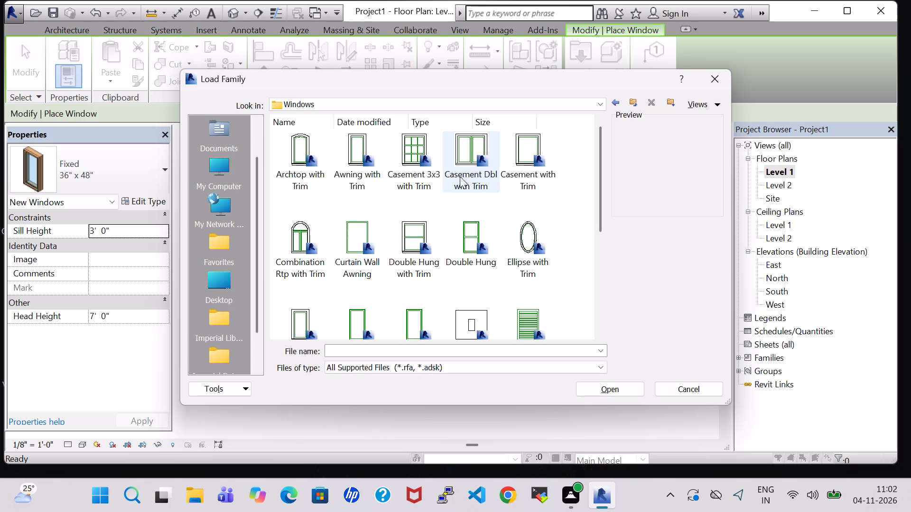
pyautogui.click(457, 164)
pyautogui.click(425, 154)
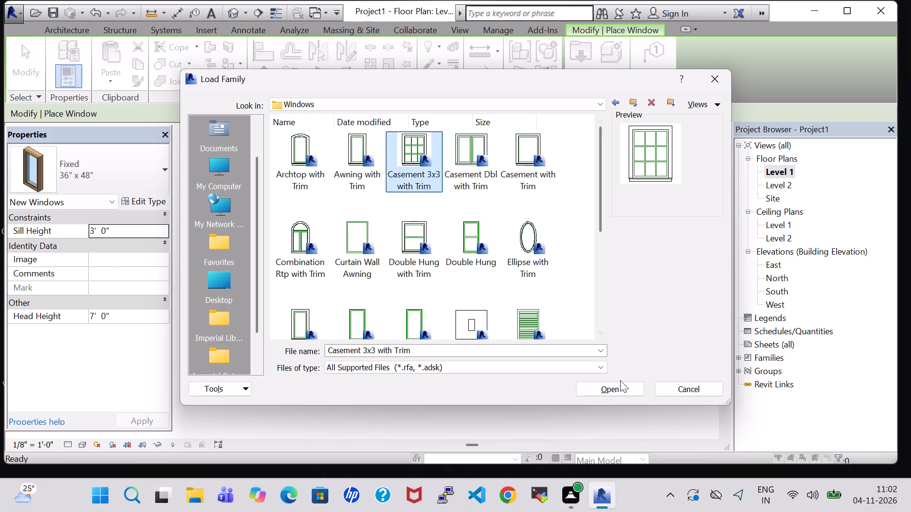
pyautogui.click(620, 384)
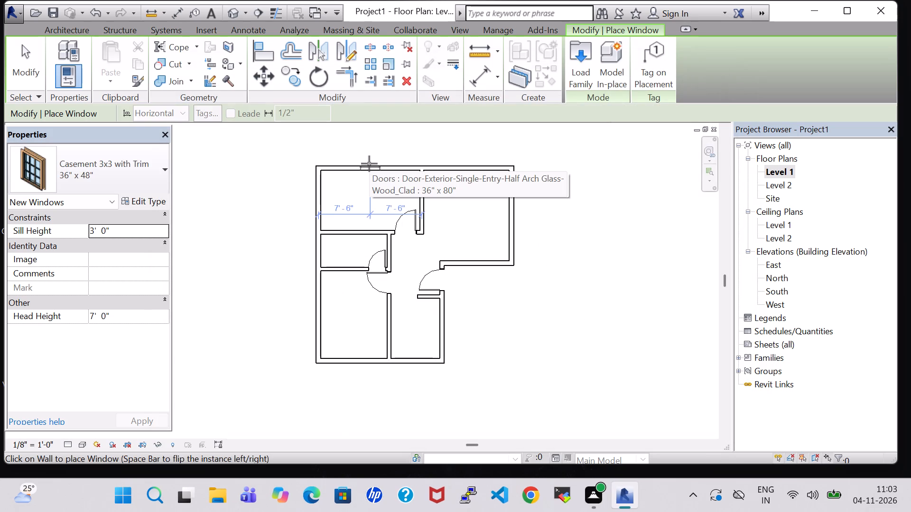
# Place seven 36" x 48" casement windows: north and east in the northeast room, north and west in the northwest, south and west in the southwest, south in the small south room.
pyautogui.click(369, 164)
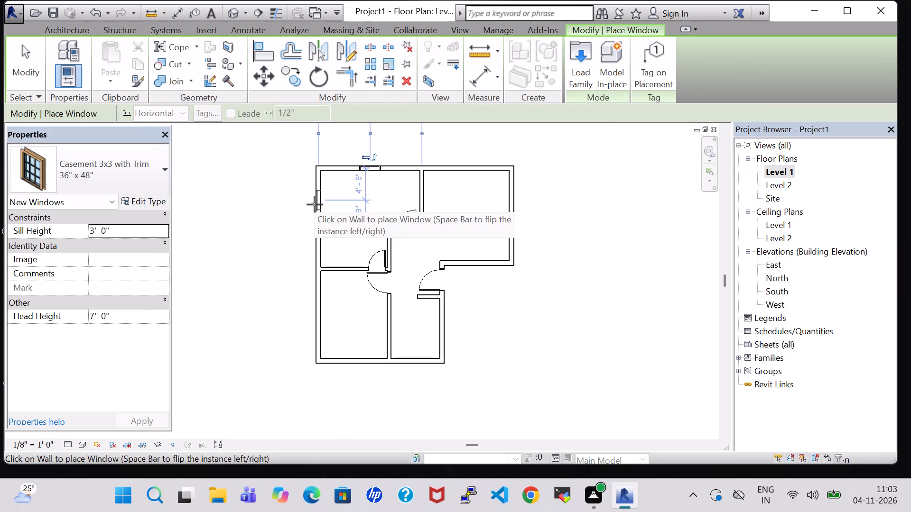
pyautogui.click(315, 204)
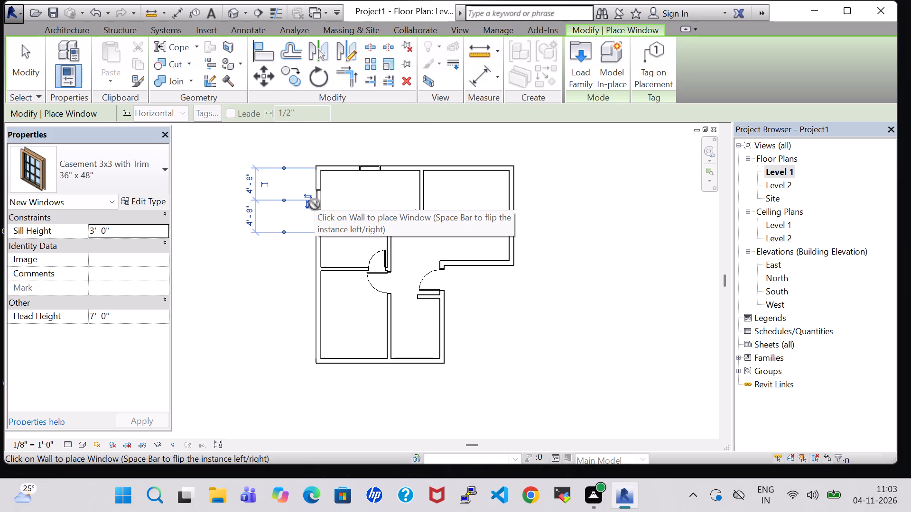
pyautogui.click(353, 365)
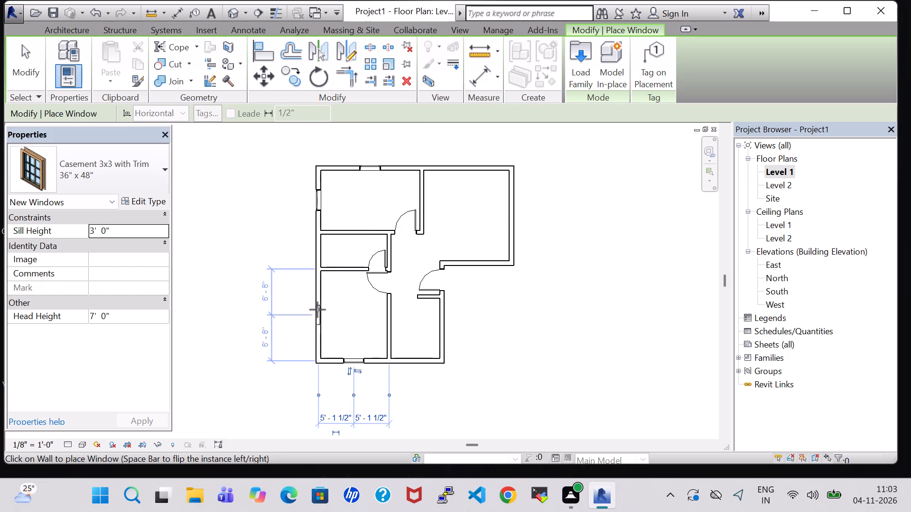
pyautogui.click(312, 307)
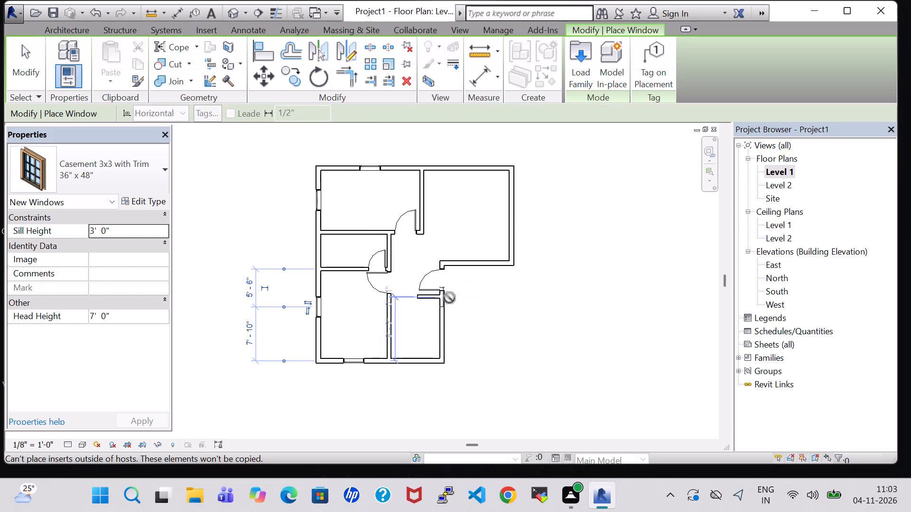
pyautogui.click(414, 363)
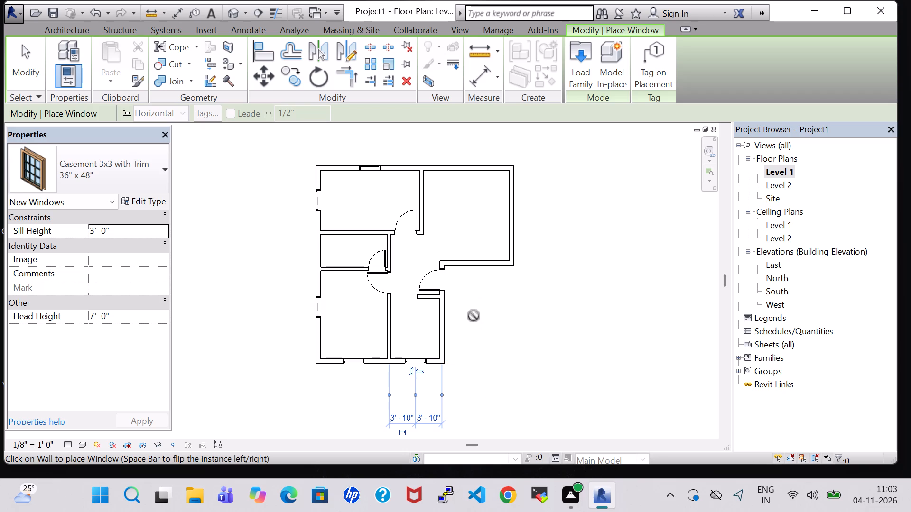
pyautogui.click(464, 166)
pyautogui.click(515, 217)
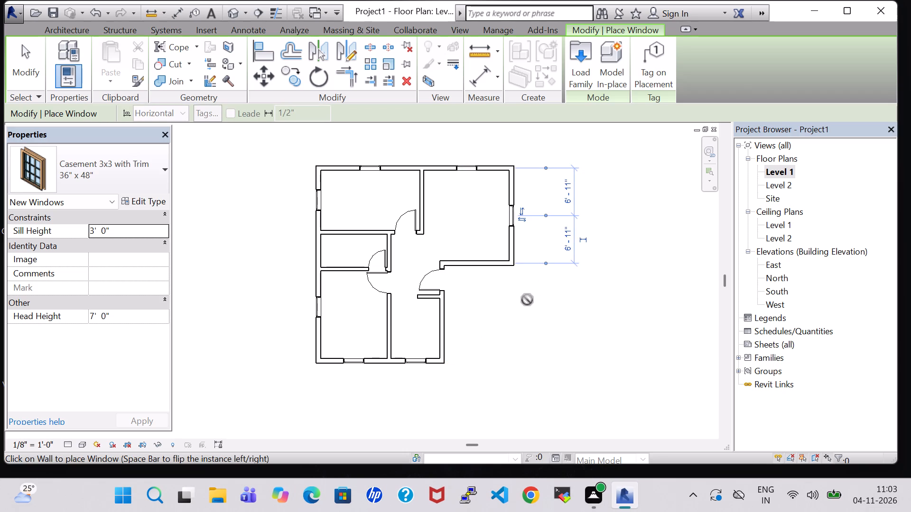
pyautogui.press('Escape')
pyautogui.press('Escape')
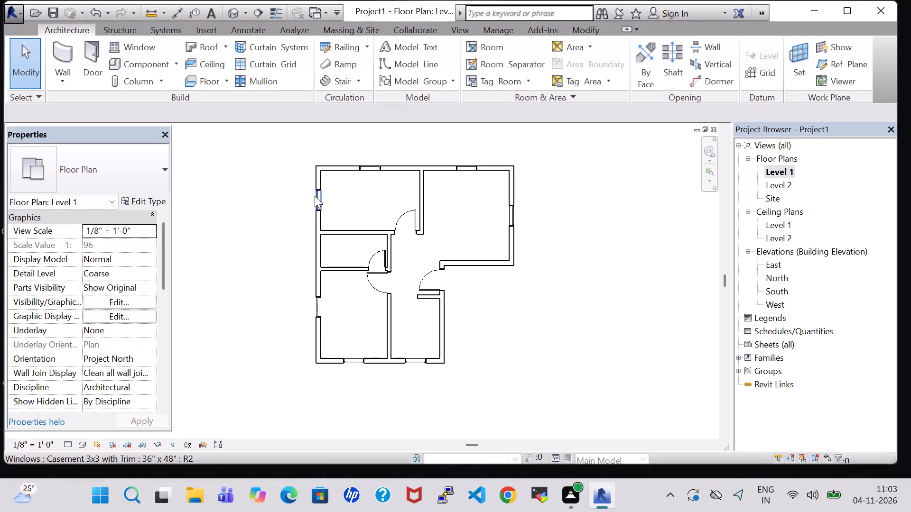
# Load the window family Transom with Trim from the US Imperial Windows folder.
pyautogui.click(135, 43)
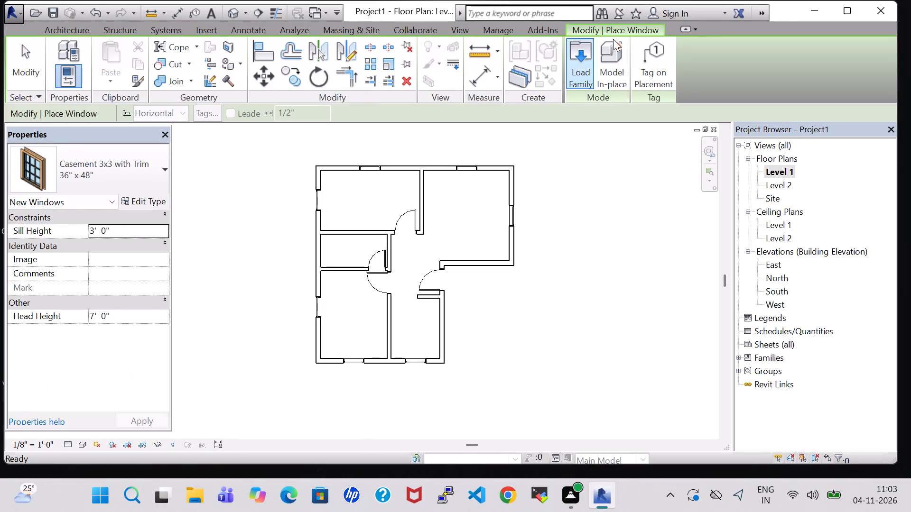
pyautogui.click(586, 53)
pyautogui.click(525, 250)
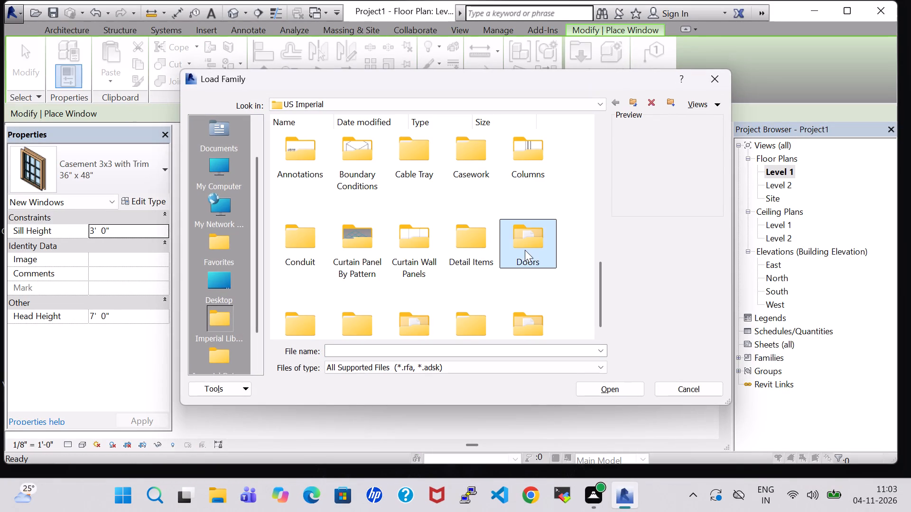
pyautogui.press('w')
pyautogui.doubleClick(418, 309)
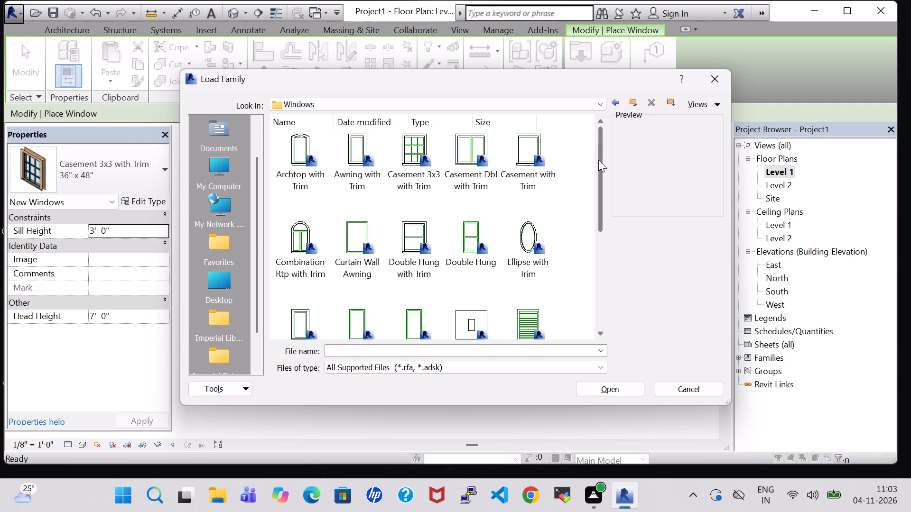
pyautogui.moveTo(598, 160); pyautogui.dragTo(602, 252)
pyautogui.click(464, 229)
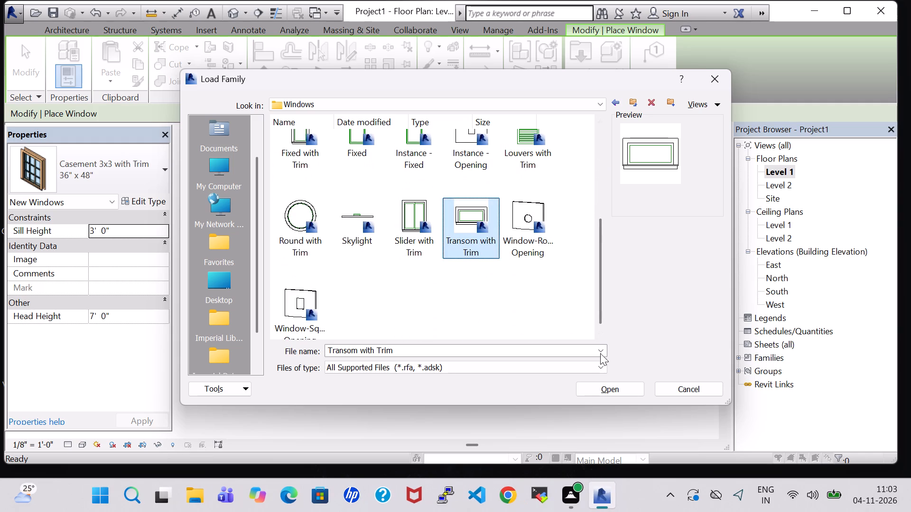
pyautogui.click(614, 389)
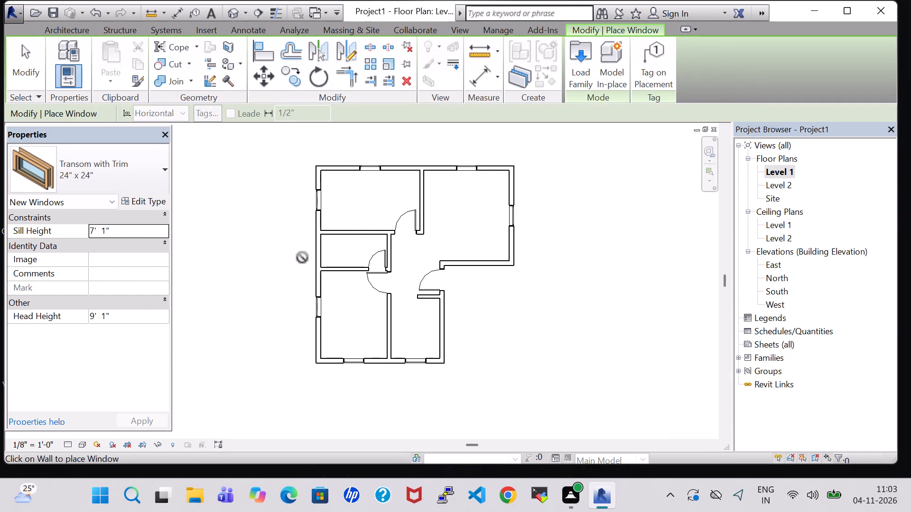
# Place a 24" x 24" transom window in the small west room's exterior wall, centred 2'-8" from each adjoining partition.
pyautogui.scroll(10, 319, 253)
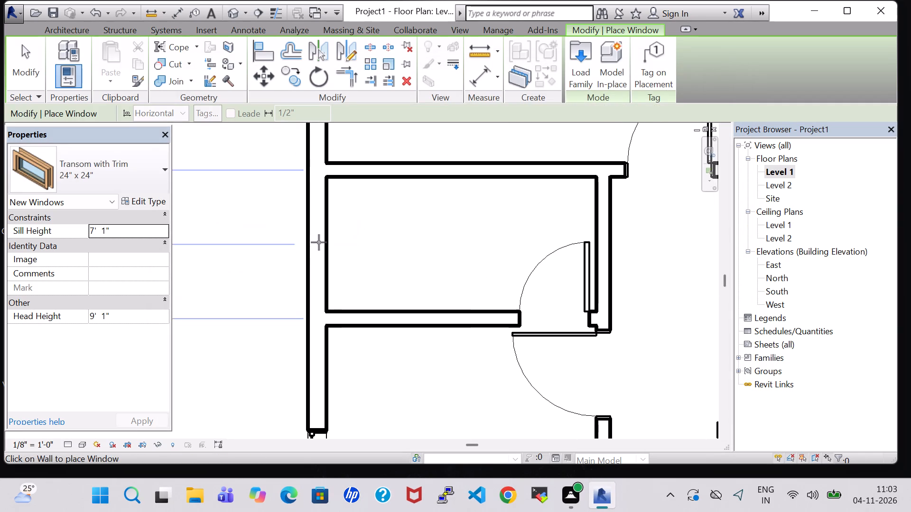
pyautogui.click(318, 240)
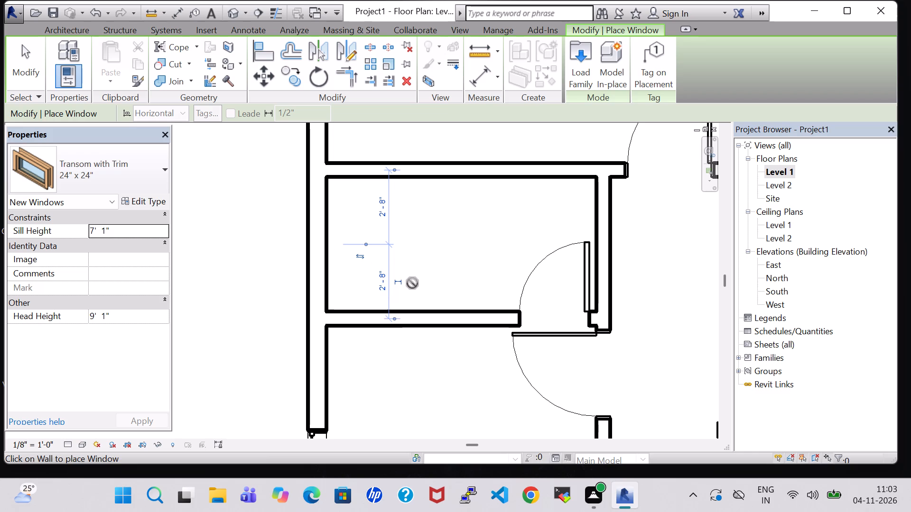
pyautogui.press('Escape')
pyautogui.press('Escape')
# Open the default 3D view with a coloured-surface visual style and examine the walls, doors and windows from several angles.
pyautogui.click(230, 15)
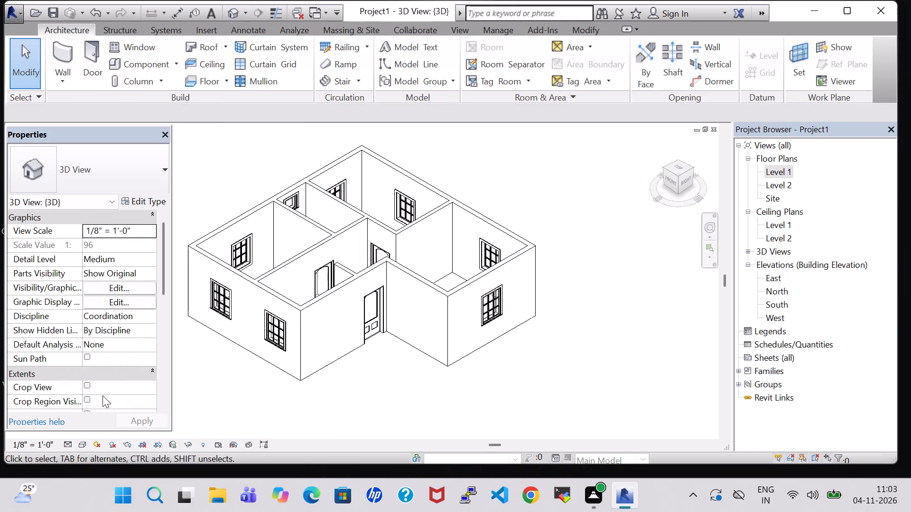
pyautogui.click(78, 446)
pyautogui.click(126, 417)
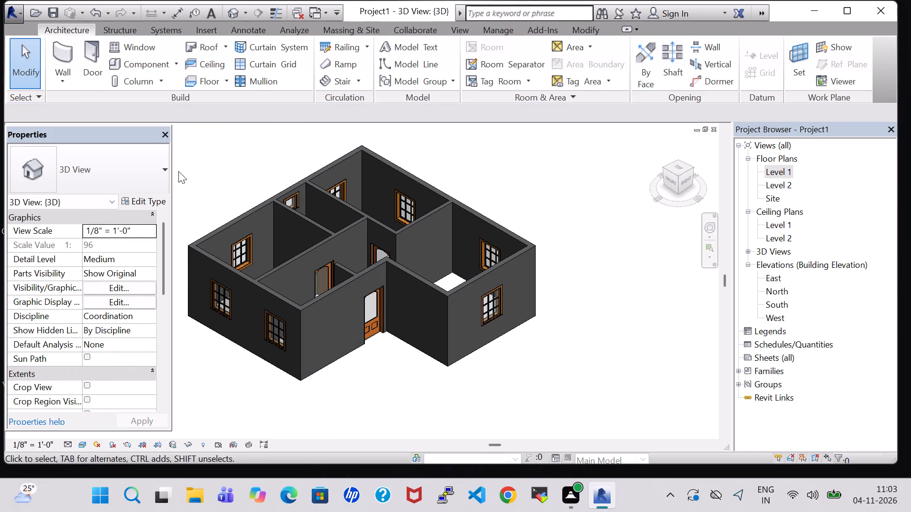
pyautogui.moveTo(219, 179); pyautogui.dragTo(316, 199, button='middle')
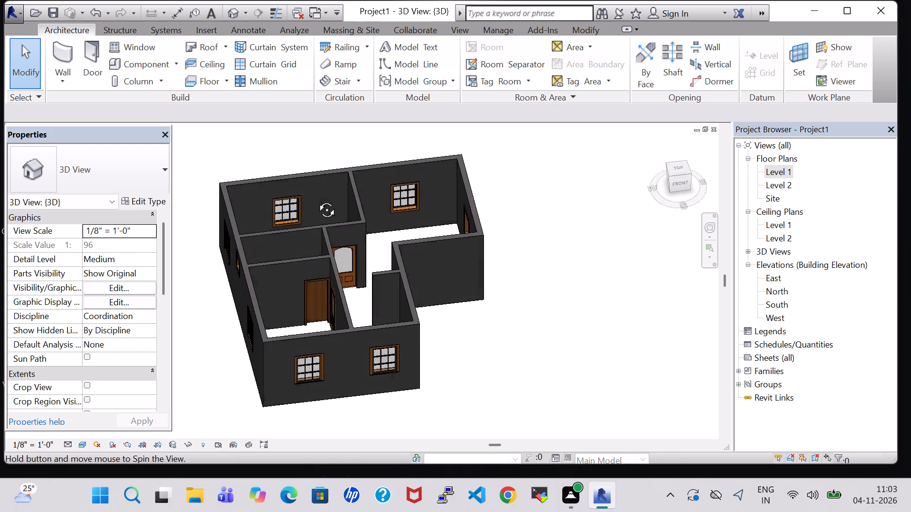
pyautogui.moveTo(316, 199); pyautogui.dragTo(273, 279, button='middle')
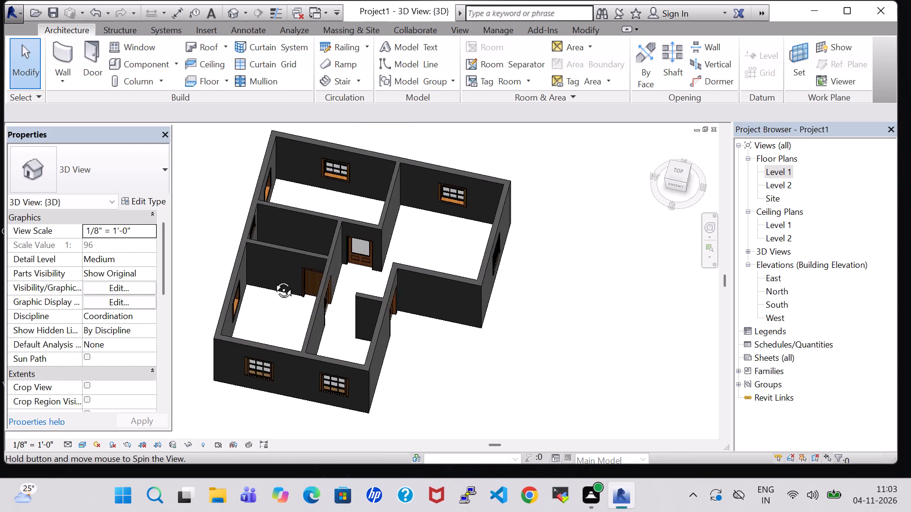
pyautogui.moveTo(273, 279); pyautogui.dragTo(272, 252, button='middle')
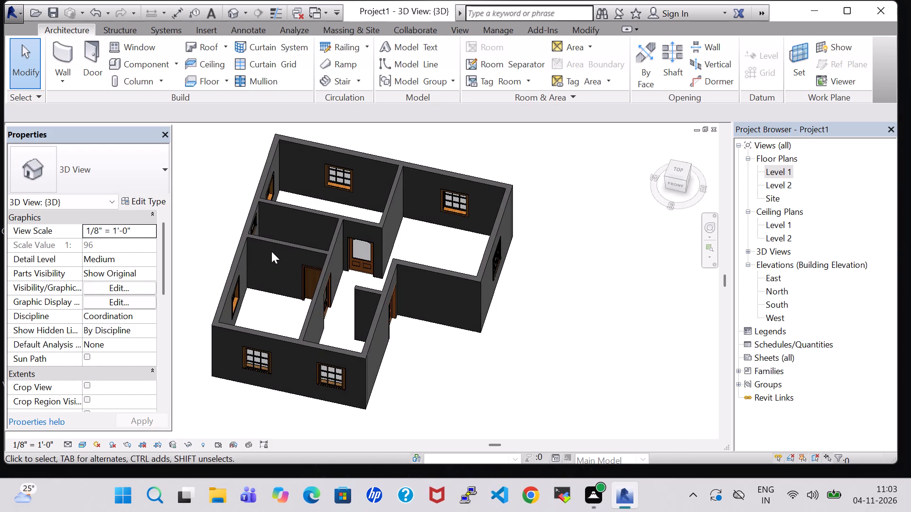
pyautogui.keyDown('shift'); pyautogui.moveTo(424, 283); pyautogui.dragTo(297, 323, button='middle'); pyautogui.keyUp('shift')
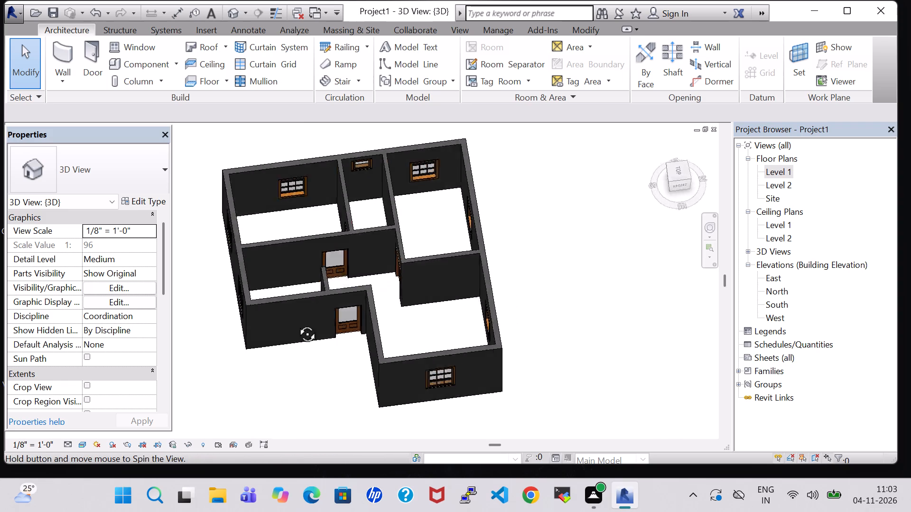
pyautogui.keyDown('shift'); pyautogui.moveTo(297, 323); pyautogui.dragTo(318, 289, button='middle'); pyautogui.keyUp('shift')
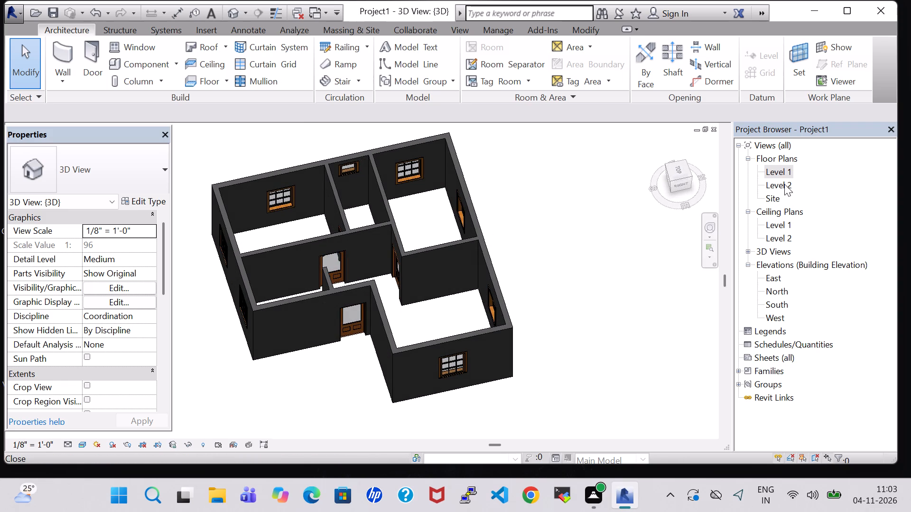
# Return to the Level 1 floor plan and load the component family Bed-Shaker from the Furniture Beds folder.
pyautogui.doubleClick(781, 161)
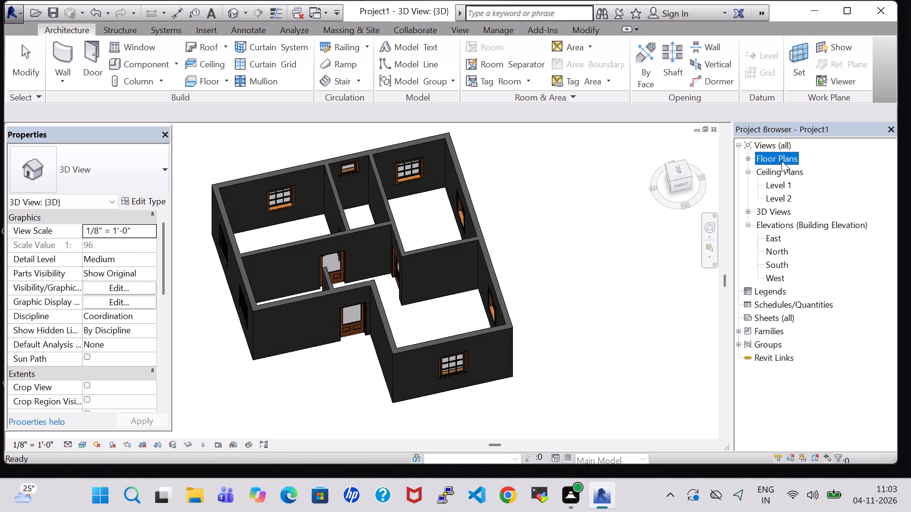
pyautogui.doubleClick(781, 161)
pyautogui.doubleClick(782, 170)
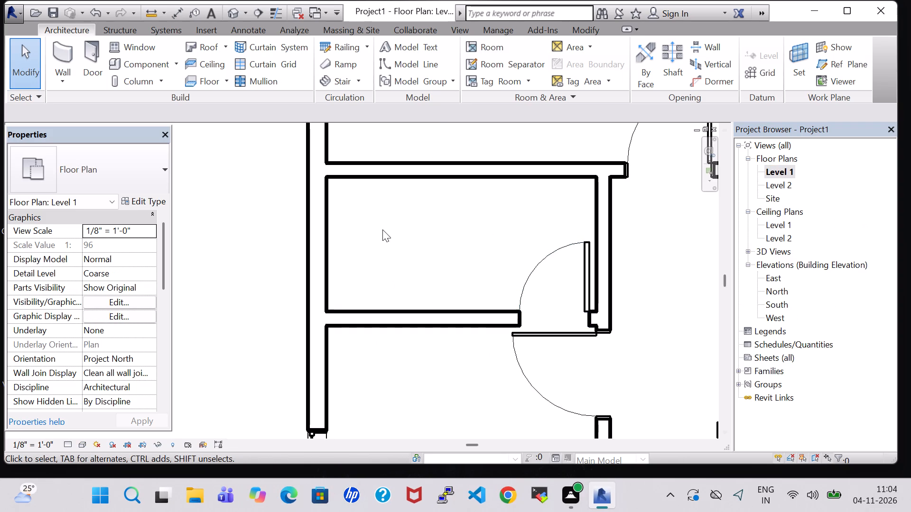
pyautogui.scroll(-9, 381, 232)
pyautogui.moveTo(372, 237); pyautogui.dragTo(325, 262, button='middle')
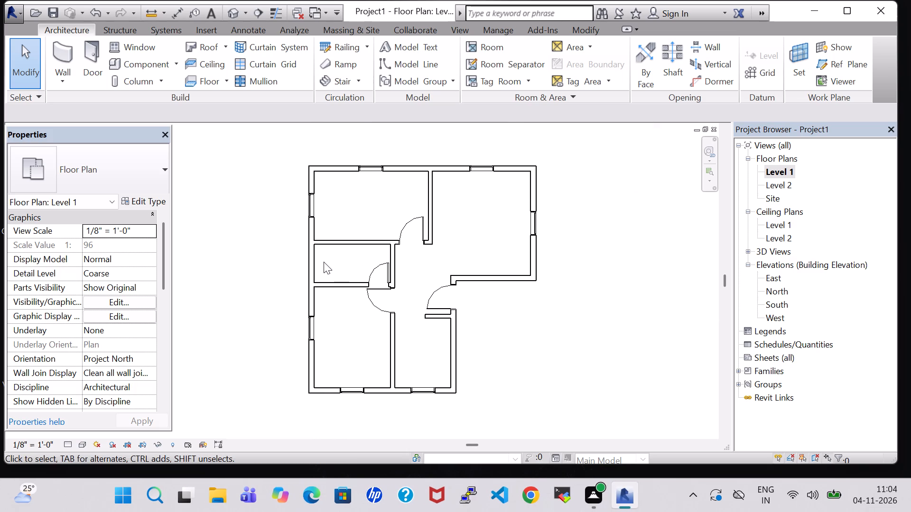
pyautogui.moveTo(324, 263); pyautogui.dragTo(321, 283, button='middle')
pyautogui.click(147, 69)
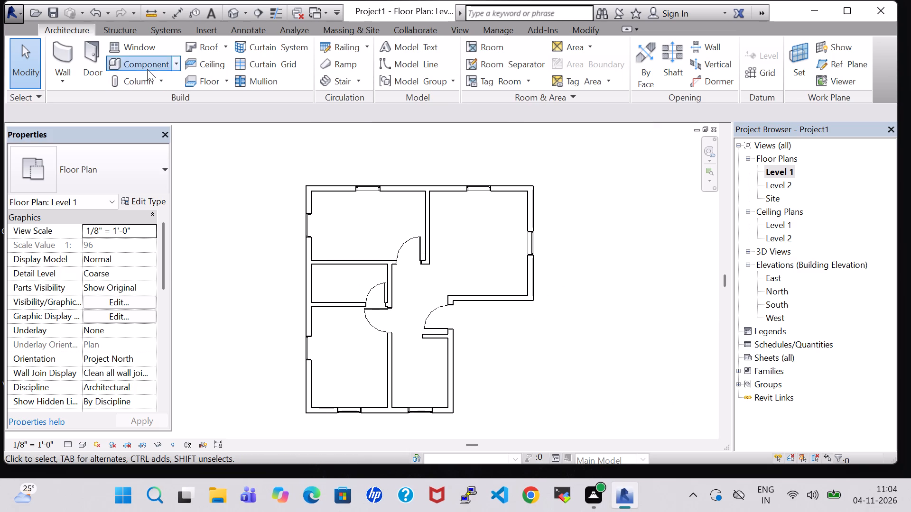
pyautogui.click(585, 71)
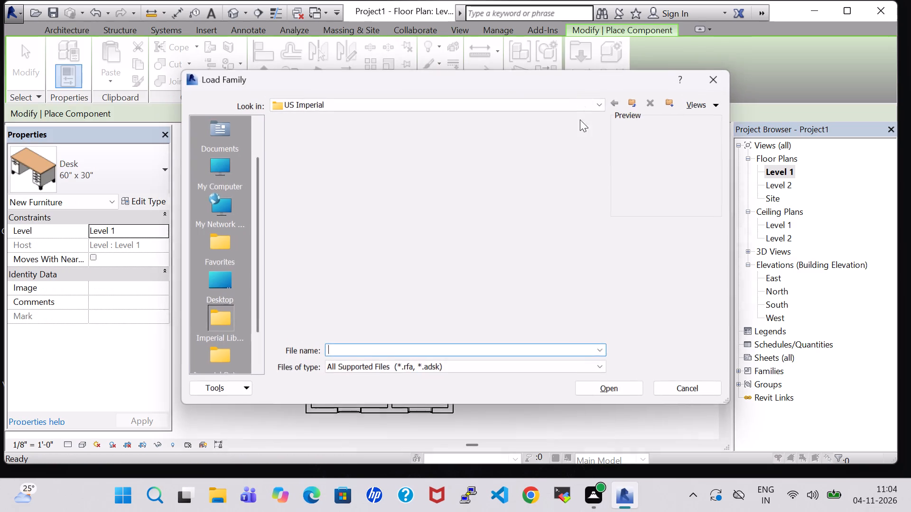
pyautogui.click(530, 327)
pyautogui.click(524, 318)
pyautogui.doubleClick(528, 303)
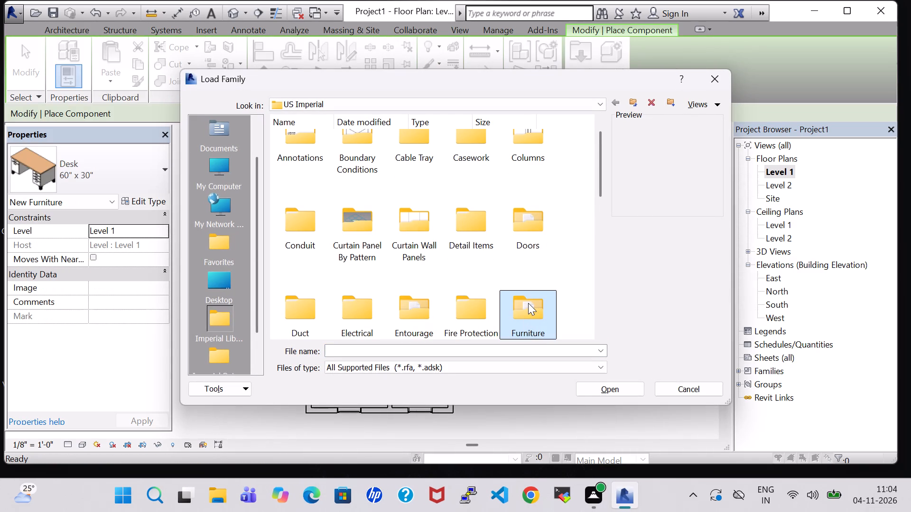
pyautogui.doubleClick(304, 154)
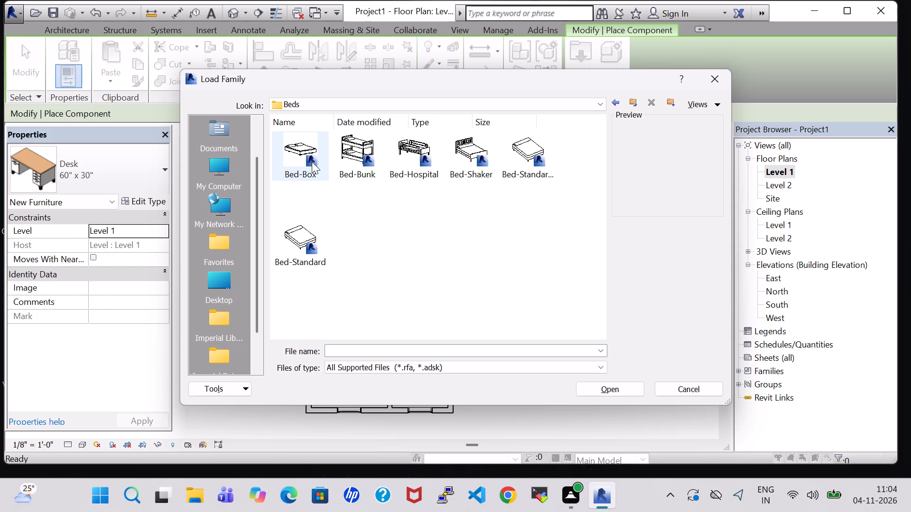
pyautogui.moveTo(494, 151); pyautogui.dragTo(489, 151)
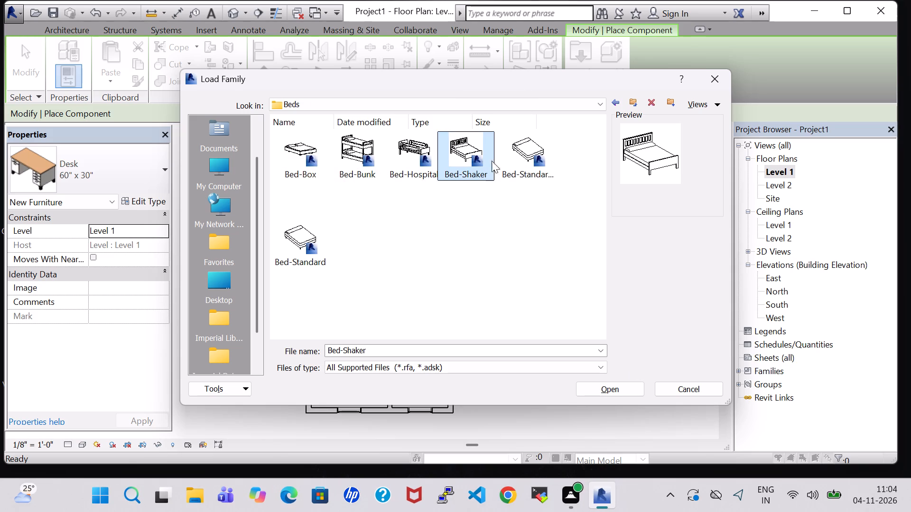
pyautogui.click(619, 388)
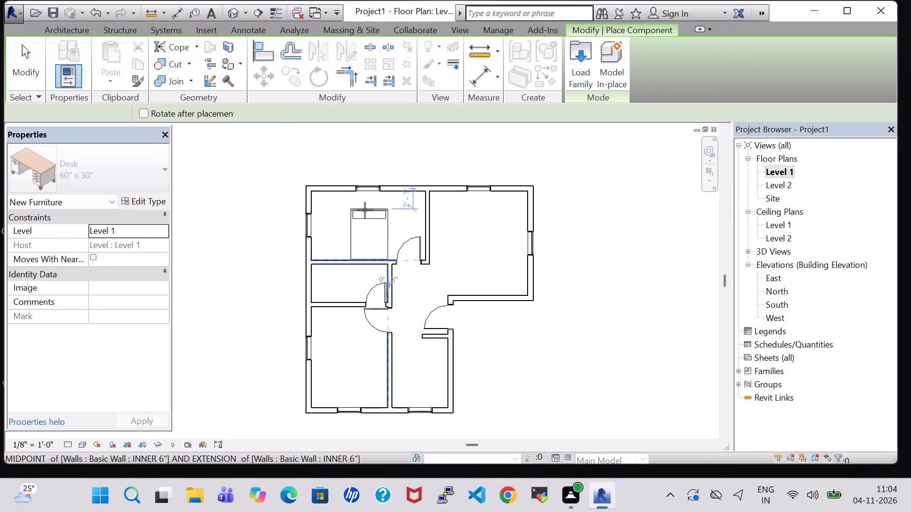
# Place a Double 56" x 78" Shaker bed in the northwest room, with its headboard just south of the north window.
pyautogui.scroll(5, 365, 210)
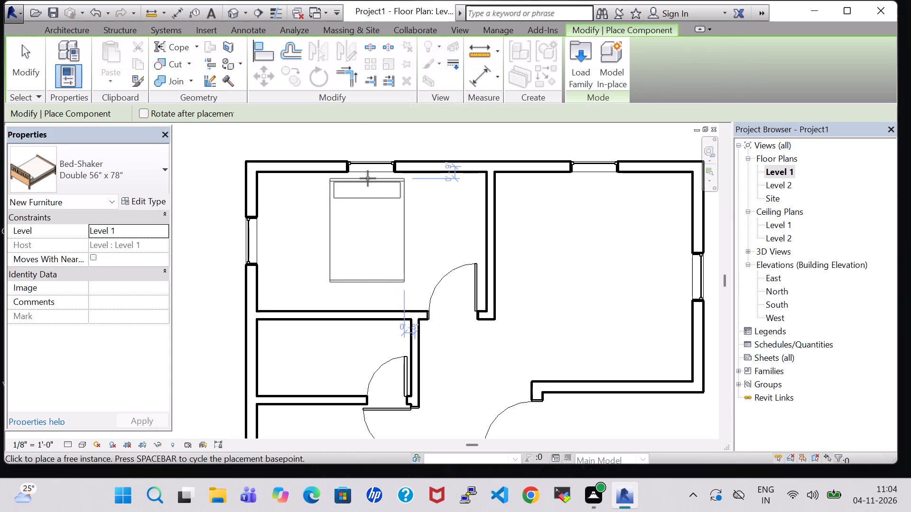
pyautogui.click(368, 178)
pyautogui.press('Escape')
pyautogui.press('Escape')
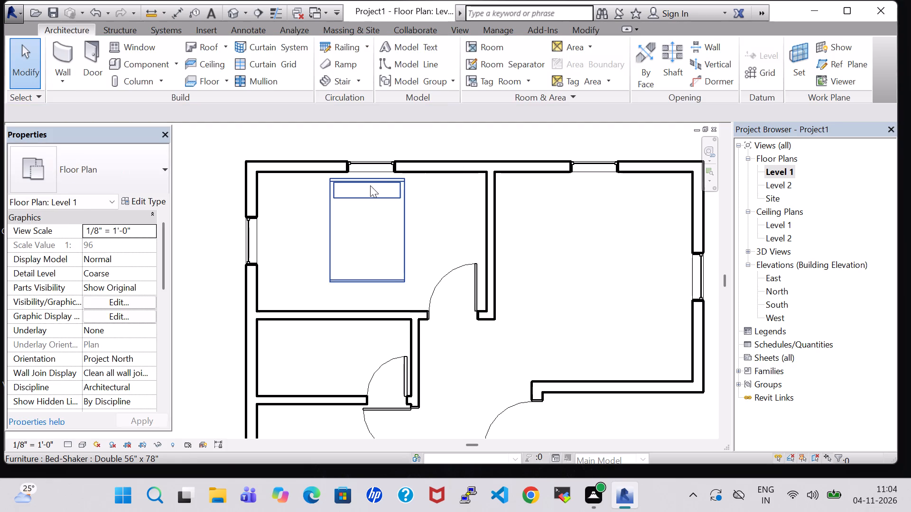
# Nudge the northwest room's north window slightly westward along its wall.
pyautogui.click(364, 168)
pyautogui.press('Left')
pyautogui.press('Left')
pyautogui.press('Left')
pyautogui.press('Left')
pyautogui.press('Left')
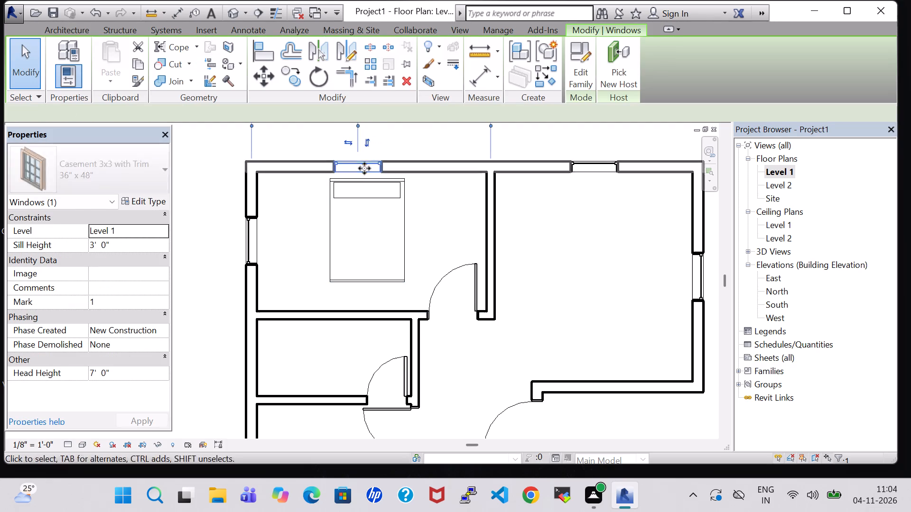
pyautogui.press('Left')
# Nudge the bed westward to about 6'-3" from the partition on the room's east side, under the shifted north window.
pyautogui.click(365, 190)
pyautogui.press('Left')
pyautogui.press('Left')
pyautogui.press('Left')
pyautogui.press('Left')
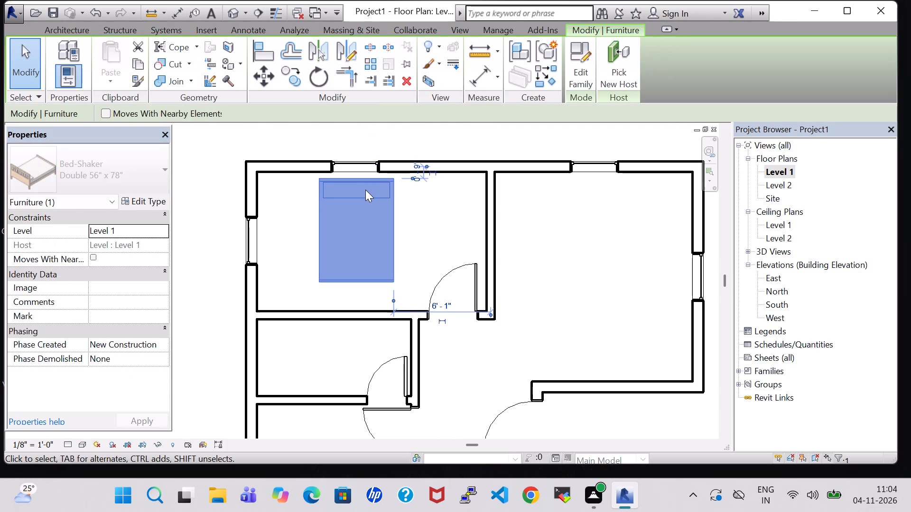
pyautogui.press('Left')
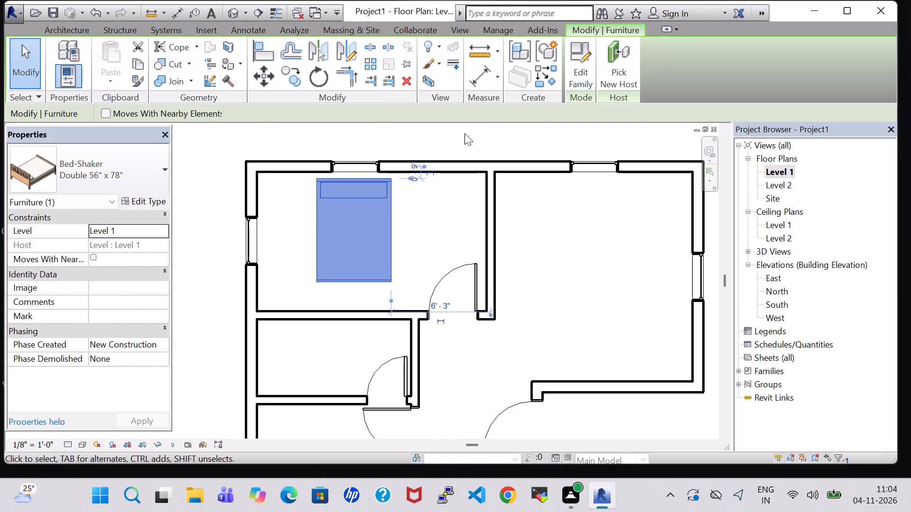
# Change the northwest room's Shaker bed to the Queen 62" x 83" type and nudge it slightly north toward the window wall.
pyautogui.click(130, 176)
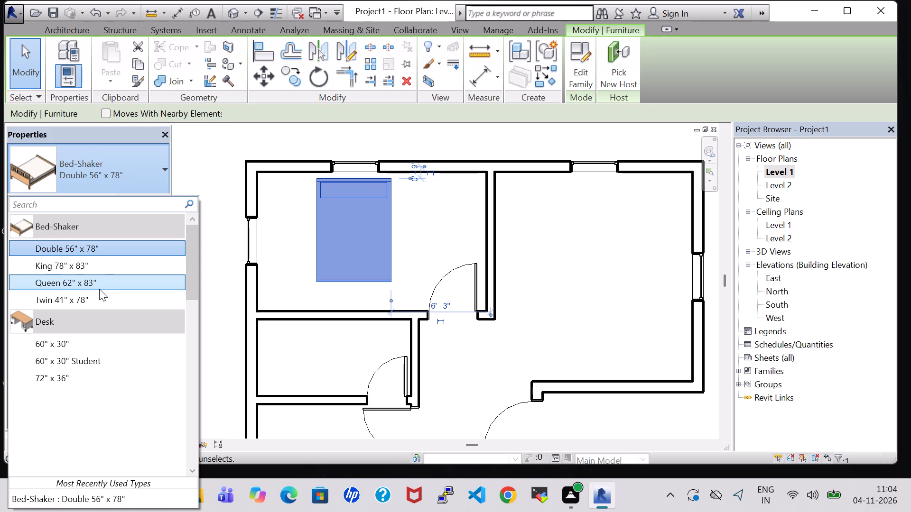
pyautogui.click(99, 276)
pyautogui.click(389, 137)
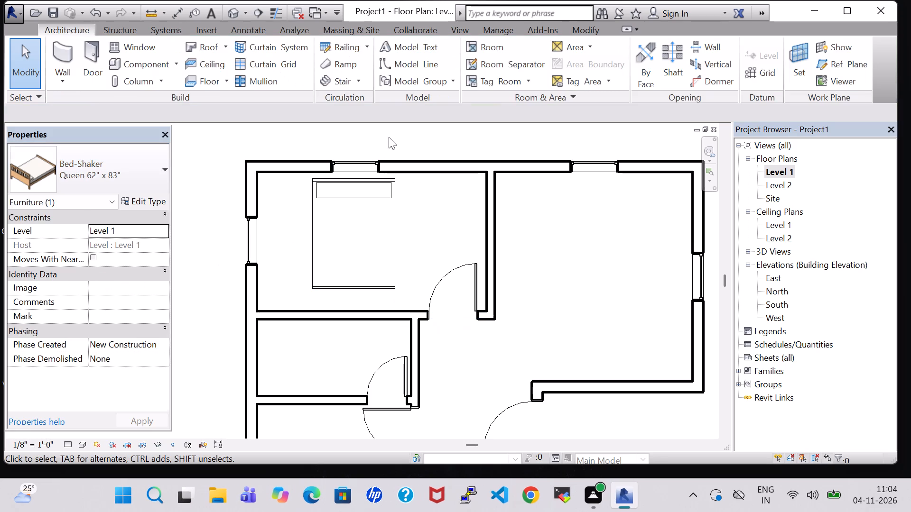
pyautogui.click(364, 196)
pyautogui.press('Up')
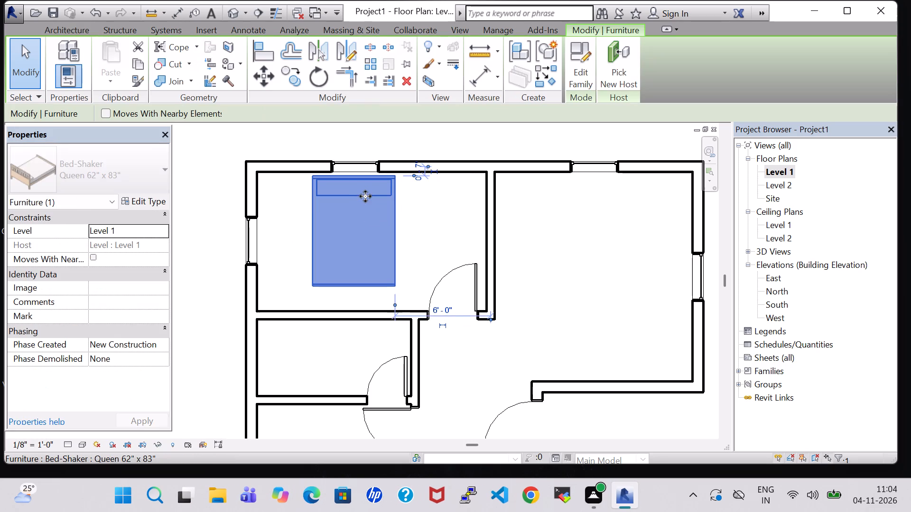
pyautogui.click(381, 132)
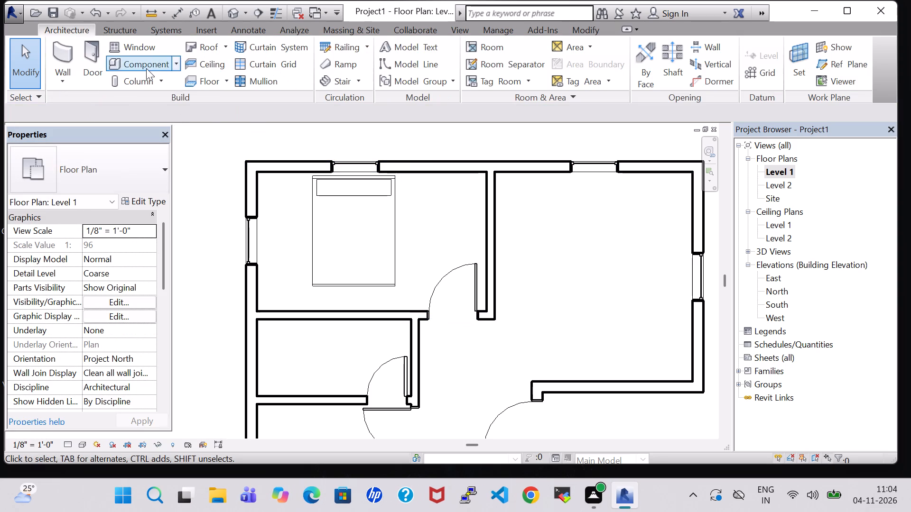
# Load the component family Table-Coffee from the Furniture Tables folder.
pyautogui.click(141, 64)
pyautogui.click(573, 63)
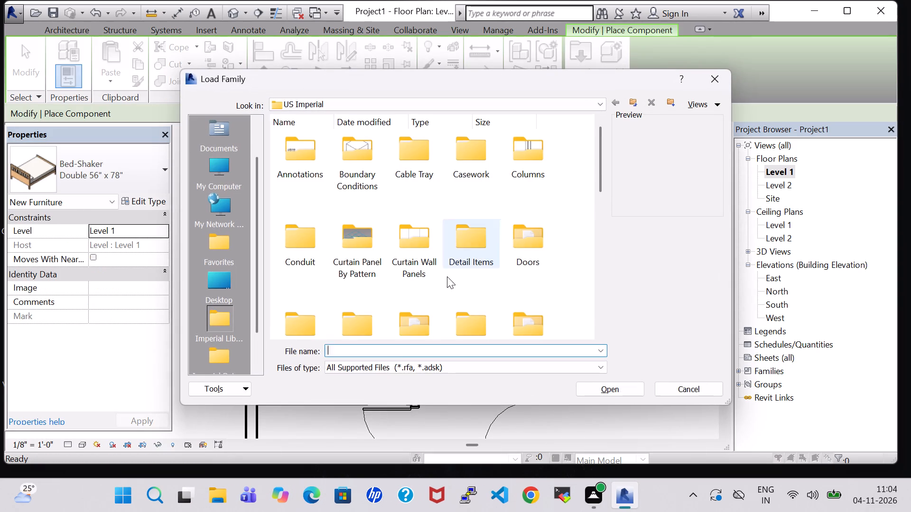
pyautogui.scroll(-1, 438, 296)
pyautogui.scroll(2, 578, 252)
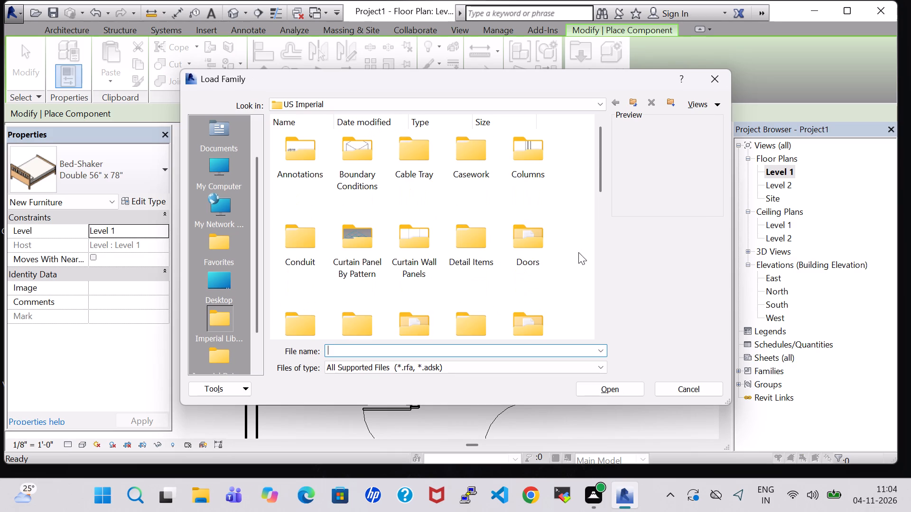
pyautogui.scroll(-3, 558, 254)
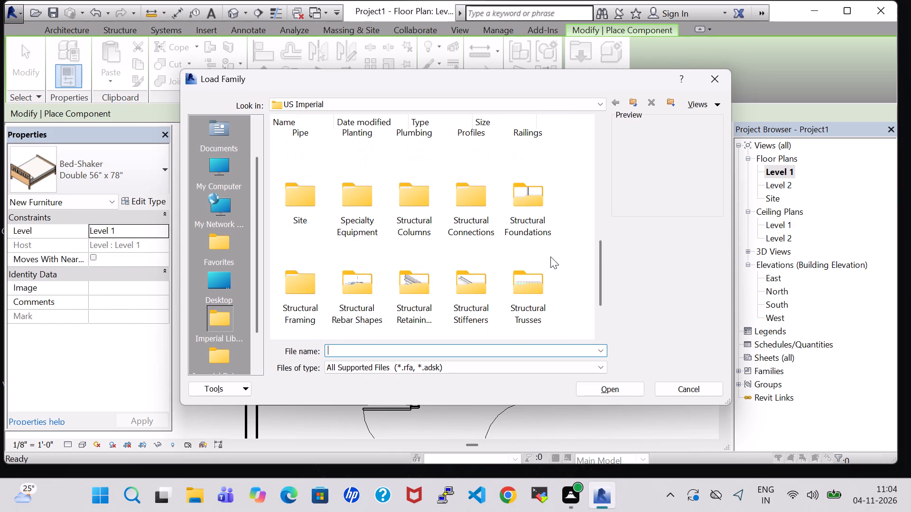
pyautogui.scroll(5, 550, 256)
pyautogui.doubleClick(538, 320)
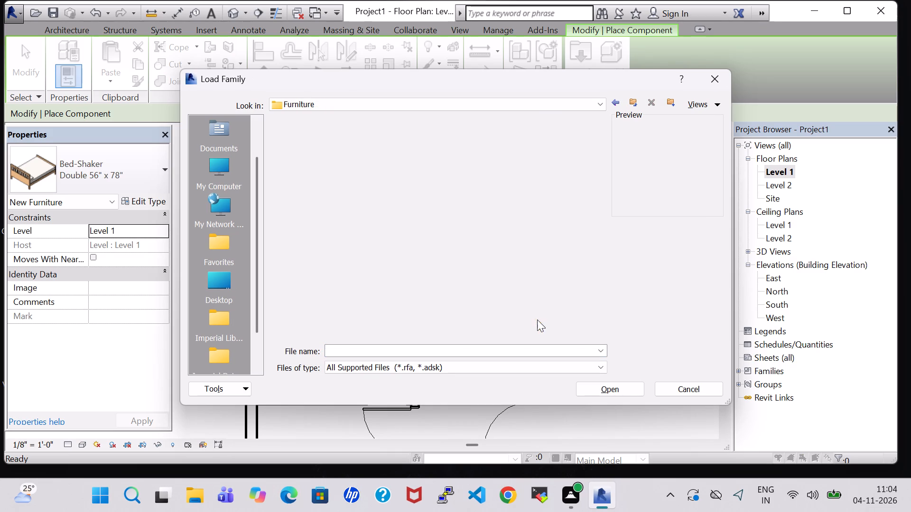
pyautogui.doubleClick(470, 153)
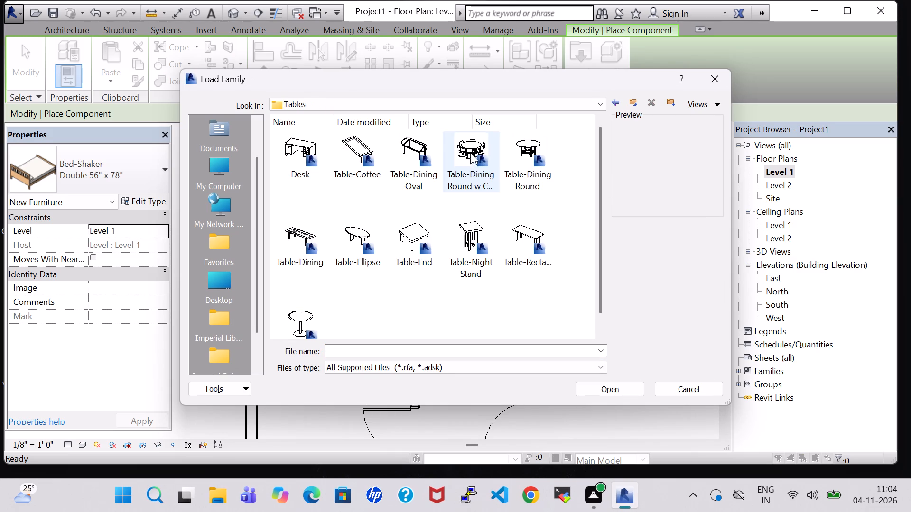
pyautogui.click(370, 140)
pyautogui.click(606, 393)
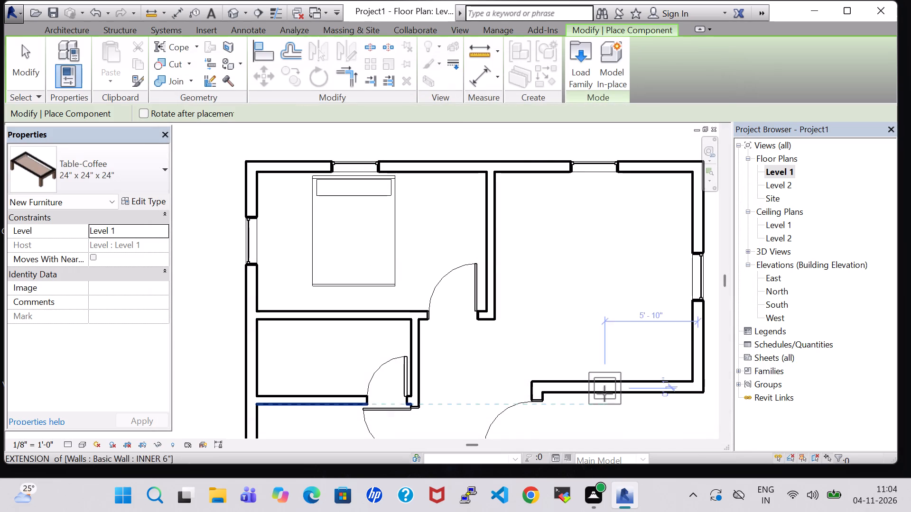
# Place a 24" x 24" x 24" coffee table just east of the bed, beside its headboard.
pyautogui.scroll(6, 416, 194)
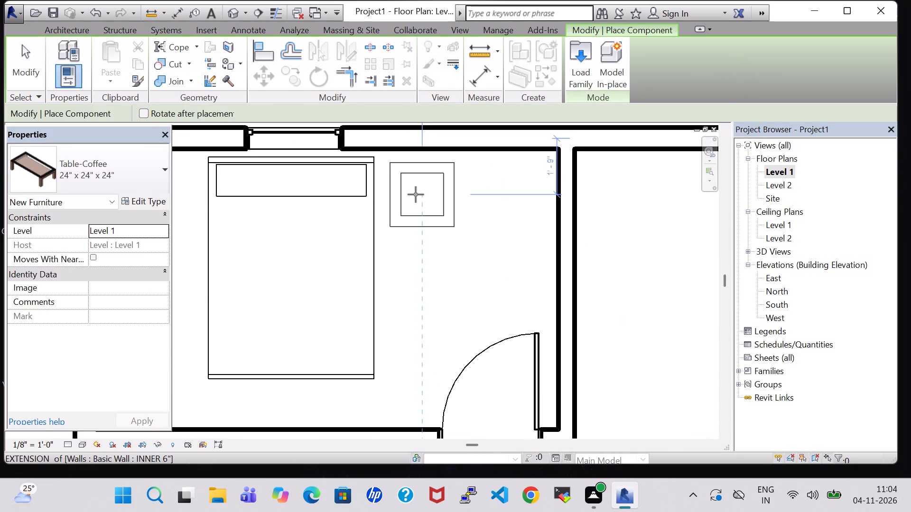
pyautogui.click(415, 188)
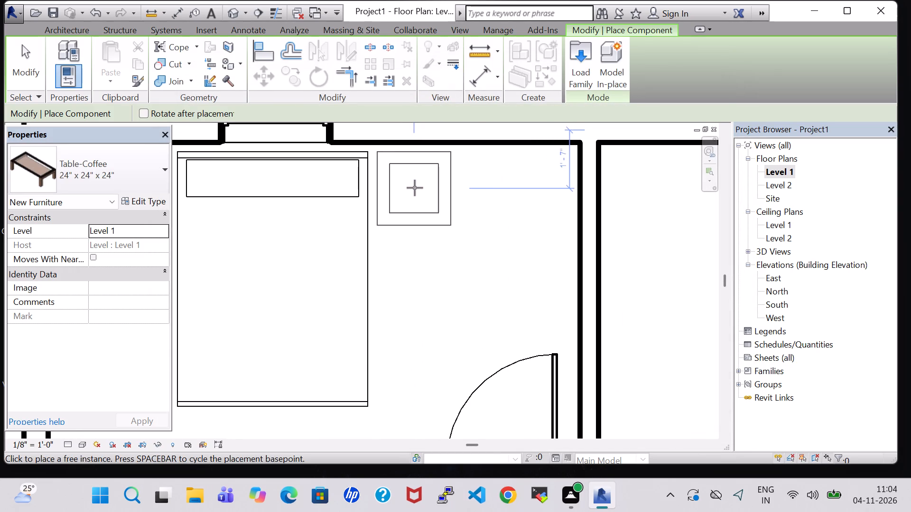
pyautogui.press('Escape')
pyautogui.press('Escape')
# Load the component family Table-End from the Furniture Tables folder.
pyautogui.scroll(-5, 416, 247)
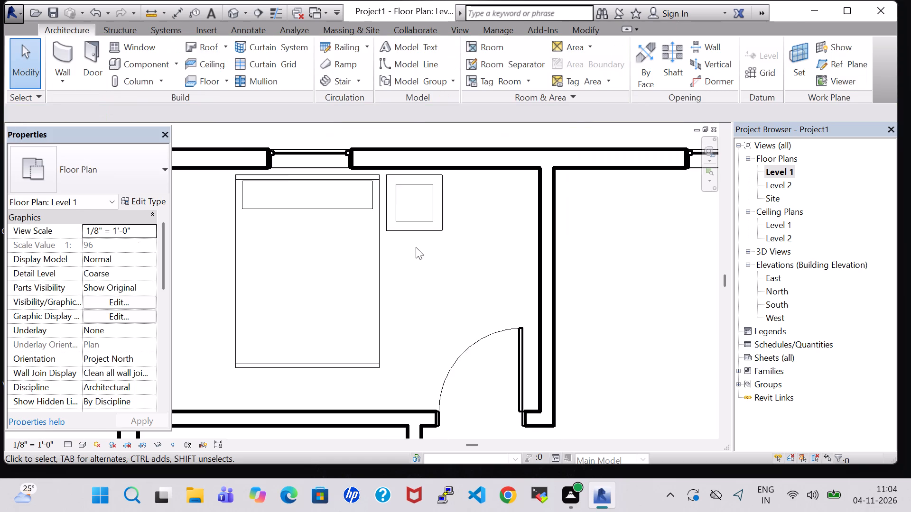
pyautogui.scroll(-2, 416, 247)
pyautogui.click(149, 63)
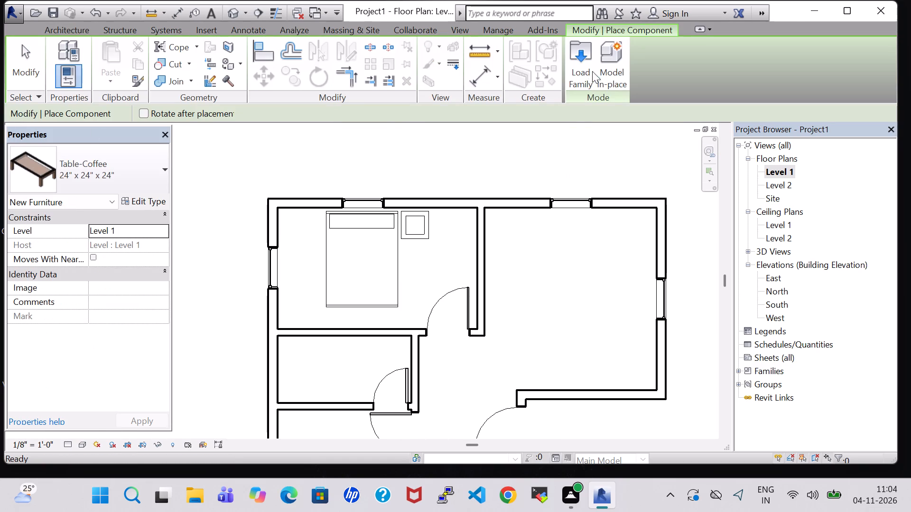
pyautogui.click(586, 68)
pyautogui.doubleClick(515, 308)
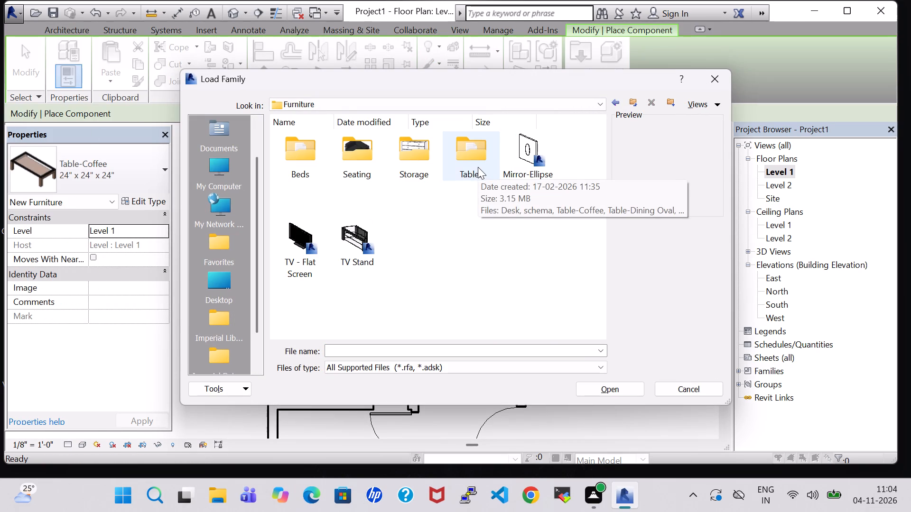
pyautogui.doubleClick(478, 167)
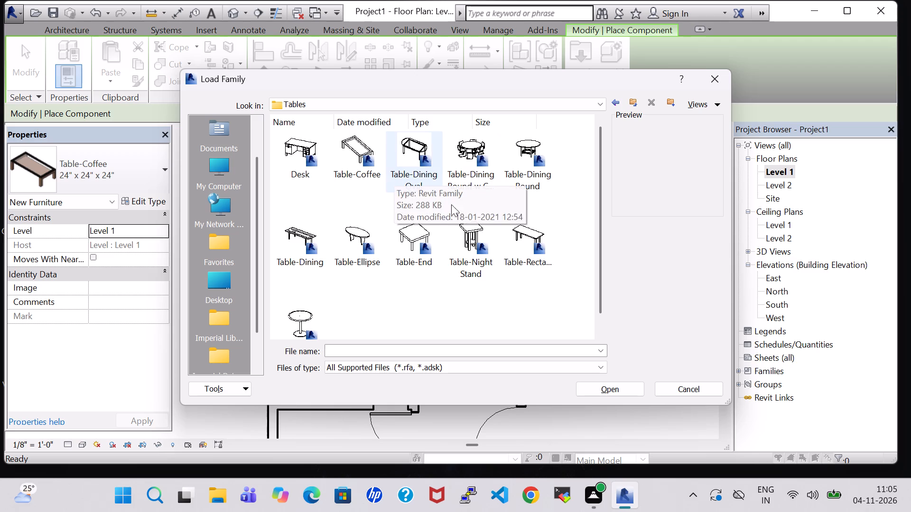
pyautogui.click(420, 229)
pyautogui.click(623, 390)
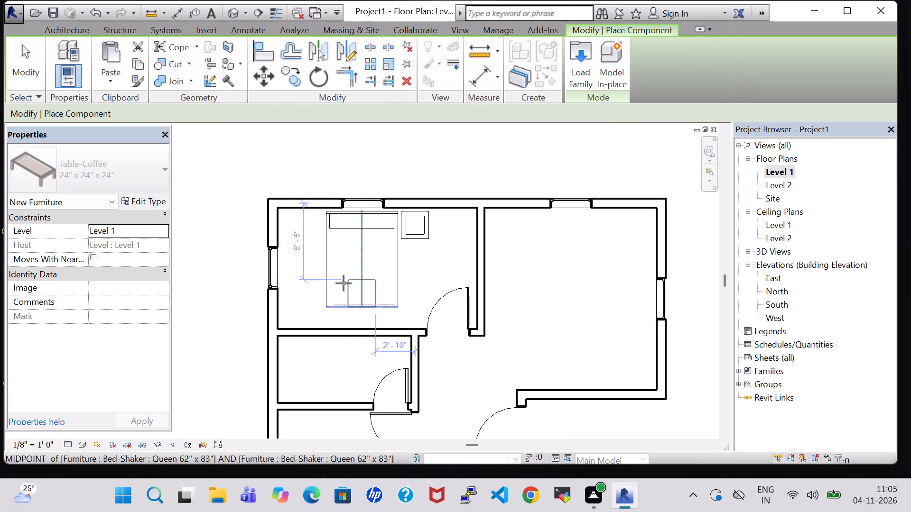
# Place a 24" x 24" end table just west of the bed, its north edge level with the headboard.
pyautogui.scroll(6, 299, 242)
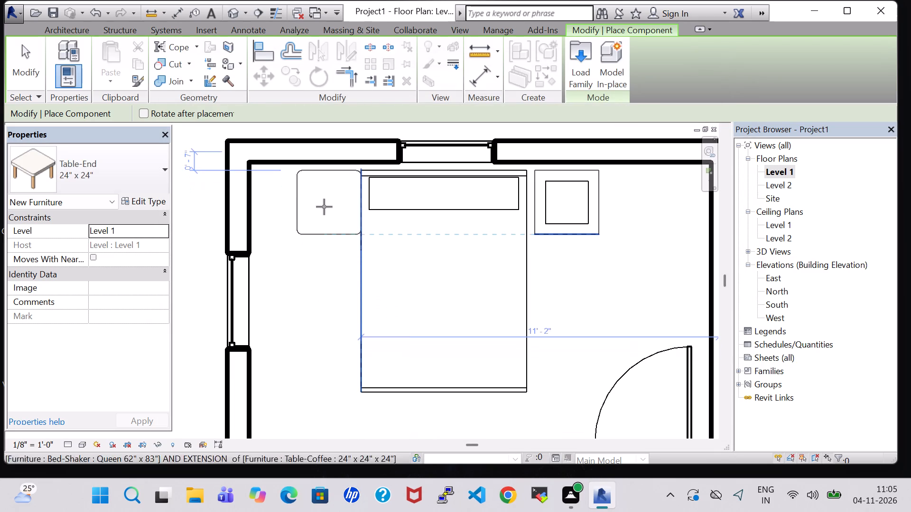
pyautogui.click(316, 204)
pyautogui.press('Escape')
pyautogui.press('Escape')
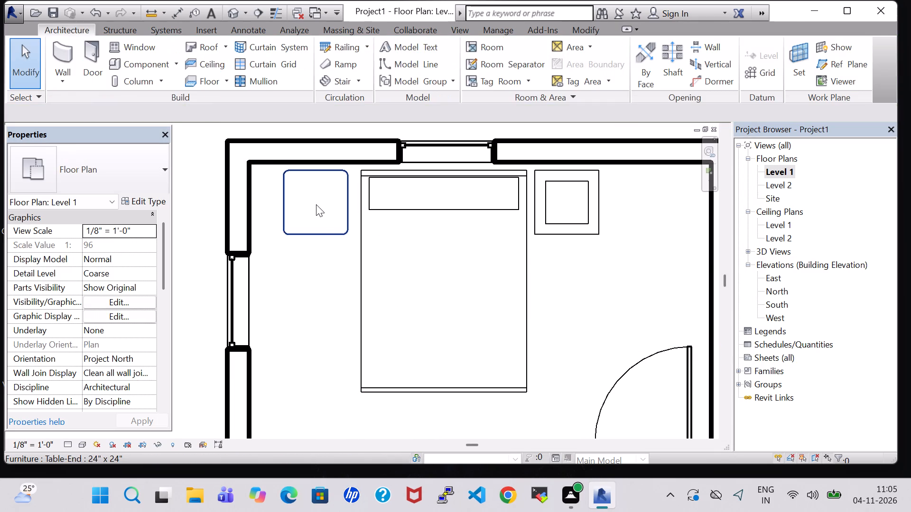
# Set the Height of the 24" x 24" end table type to 2' 0".
pyautogui.click(316, 226)
pyautogui.click(139, 204)
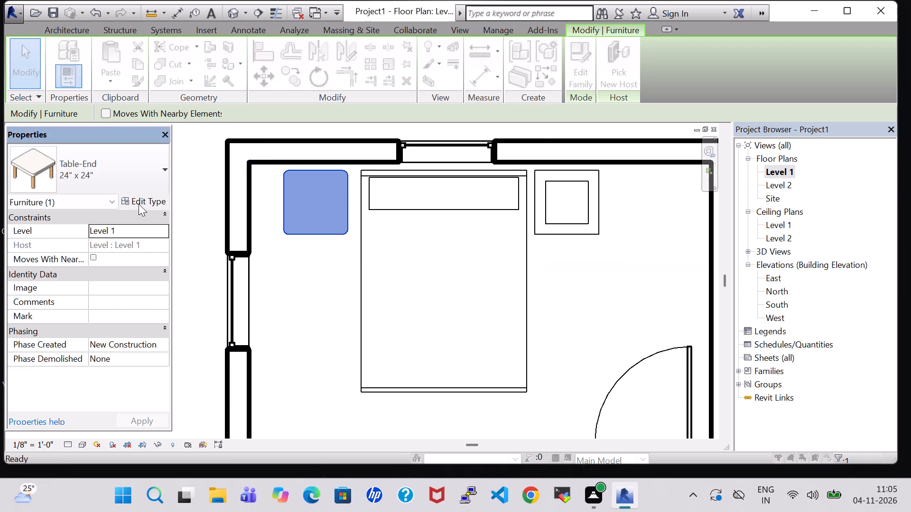
pyautogui.click(330, 242)
pyautogui.click(330, 242)
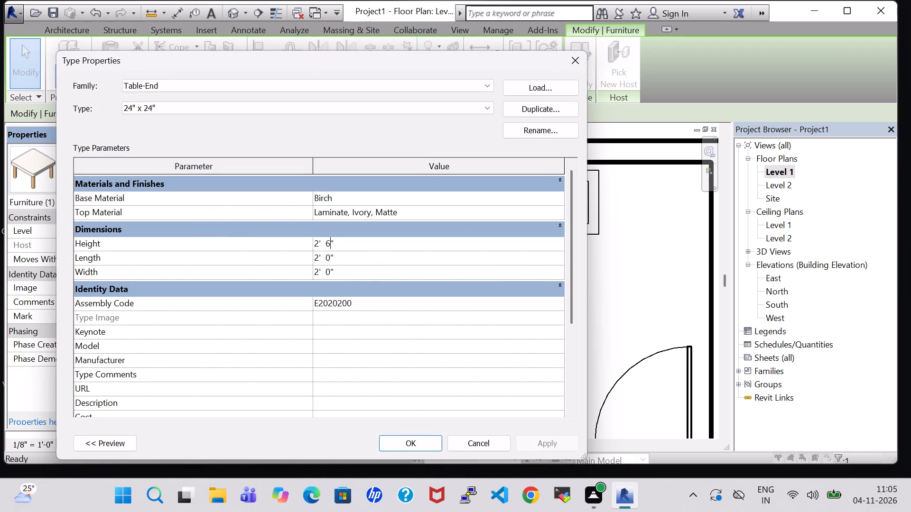
pyautogui.press('BackSpace')
pyautogui.press('0')
pyautogui.click(417, 439)
pyautogui.click(568, 298)
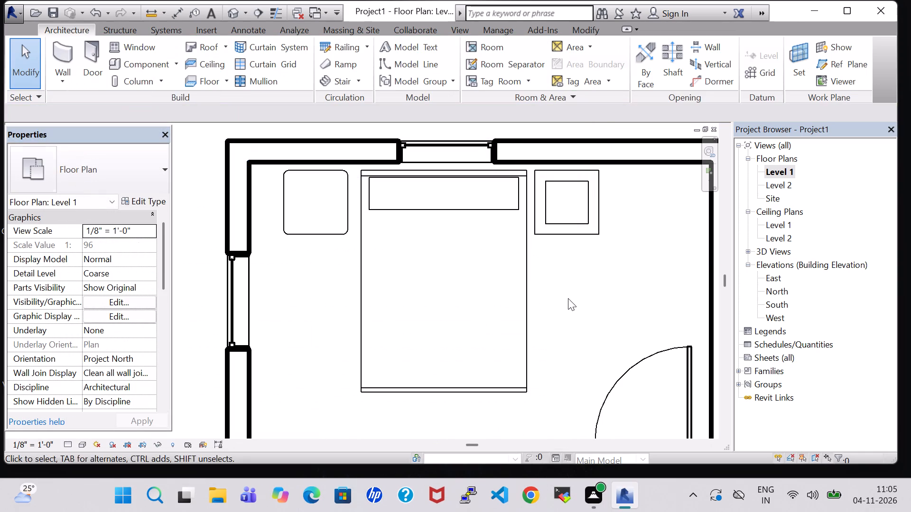
# Load the component family RPC Plant - Tropical from the Planting folder.
pyautogui.click(136, 61)
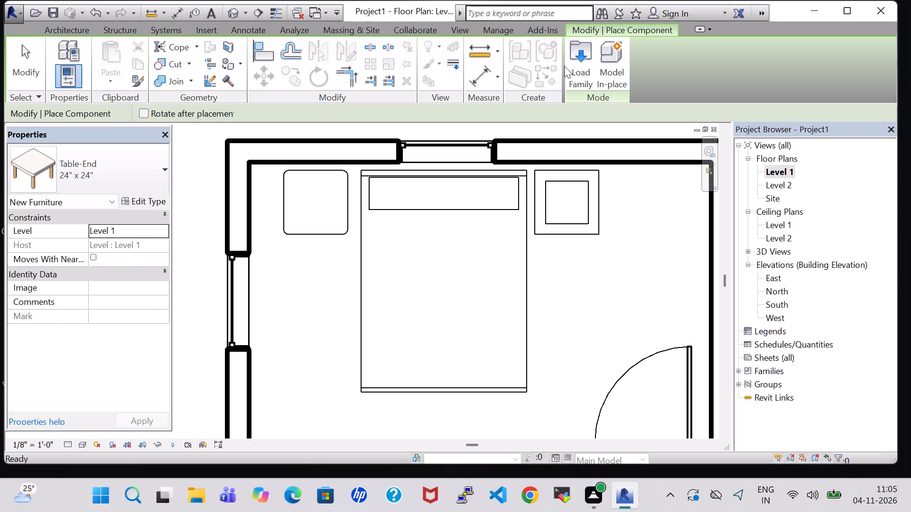
pyautogui.click(578, 63)
pyautogui.click(532, 313)
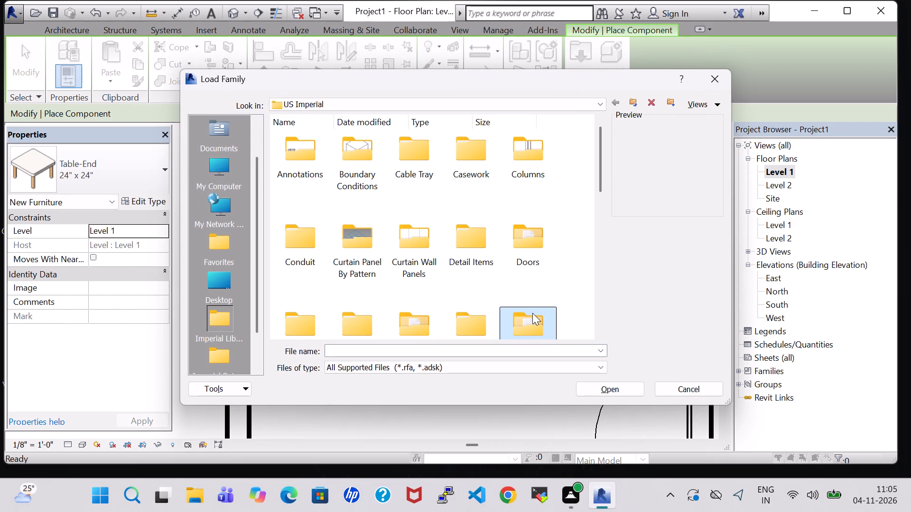
pyautogui.press('p')
pyautogui.doubleClick(345, 144)
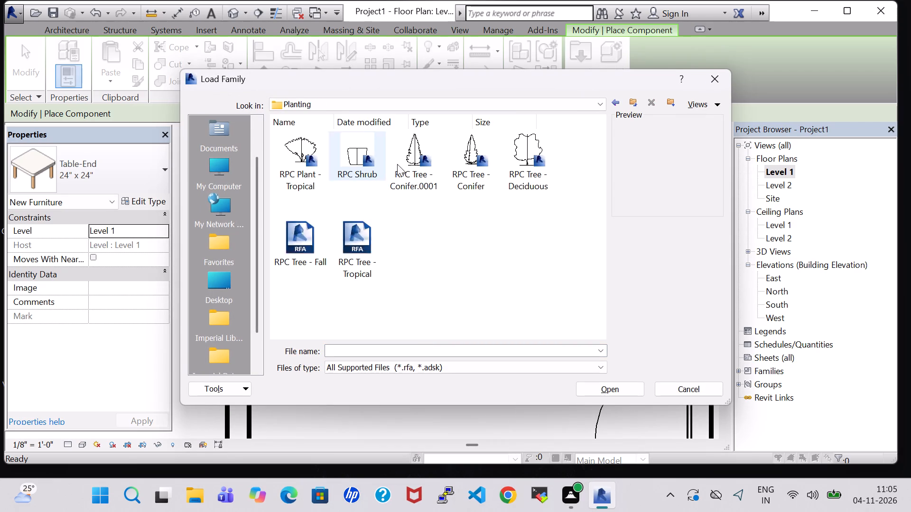
pyautogui.click(319, 176)
pyautogui.click(615, 394)
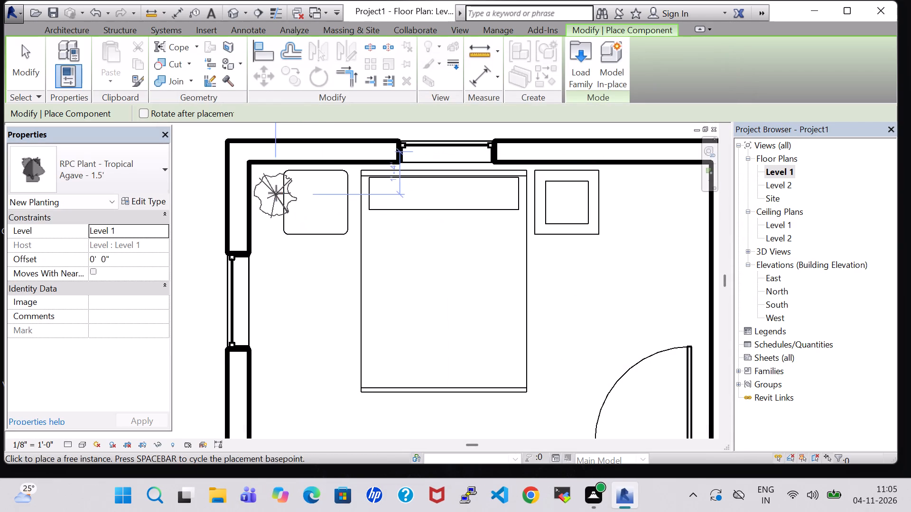
# Place an Agave - 1.5' tropical plant at the west edge of the end table.
pyautogui.click(279, 193)
pyautogui.press('Escape')
pyautogui.press('Escape')
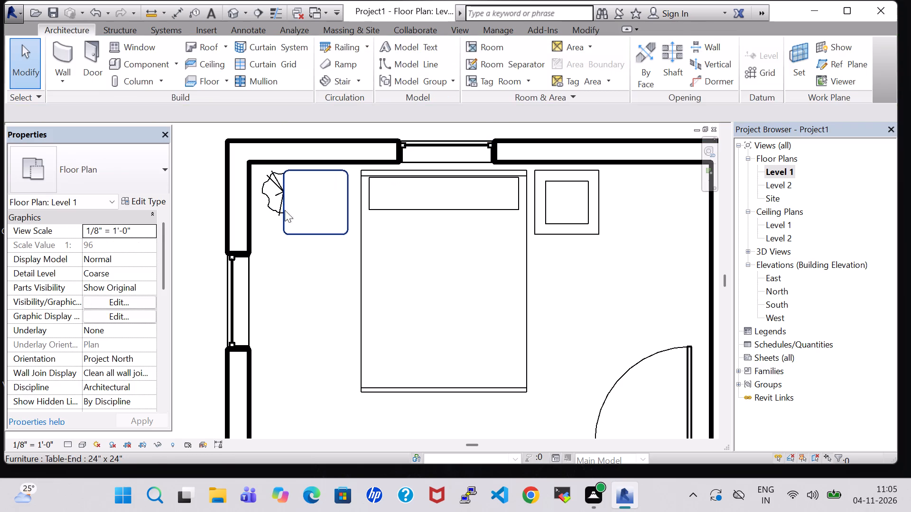
# Set the agave plant's Offset from Level 1 to 2' 0".
pyautogui.click(263, 193)
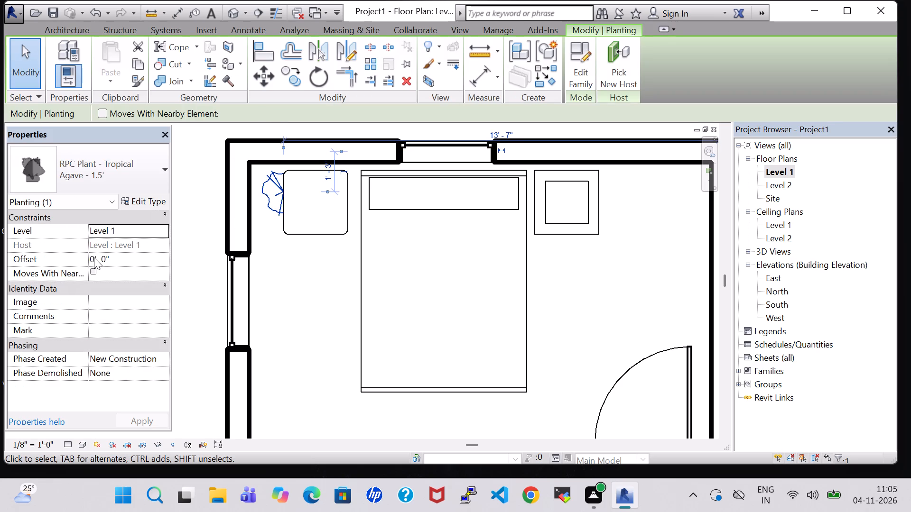
pyautogui.doubleClick(94, 257)
pyautogui.press('BackSpace')
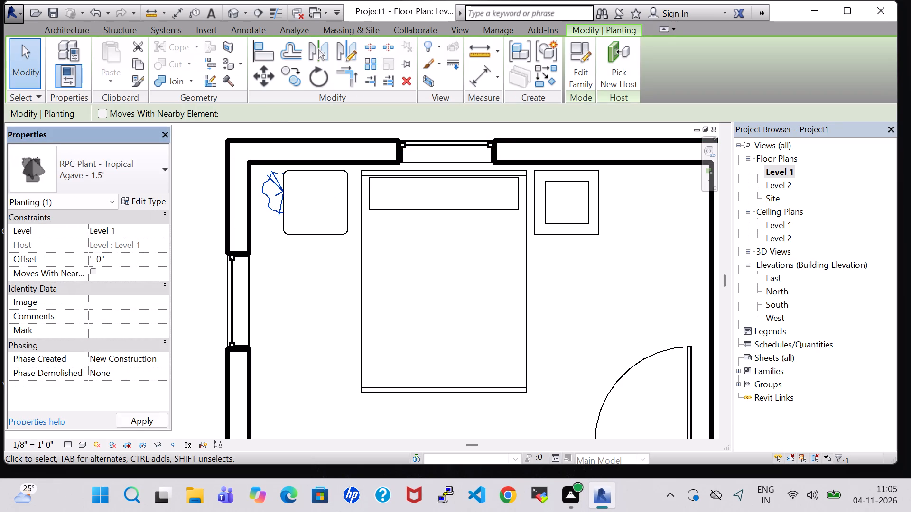
pyautogui.press('2')
pyautogui.click(153, 418)
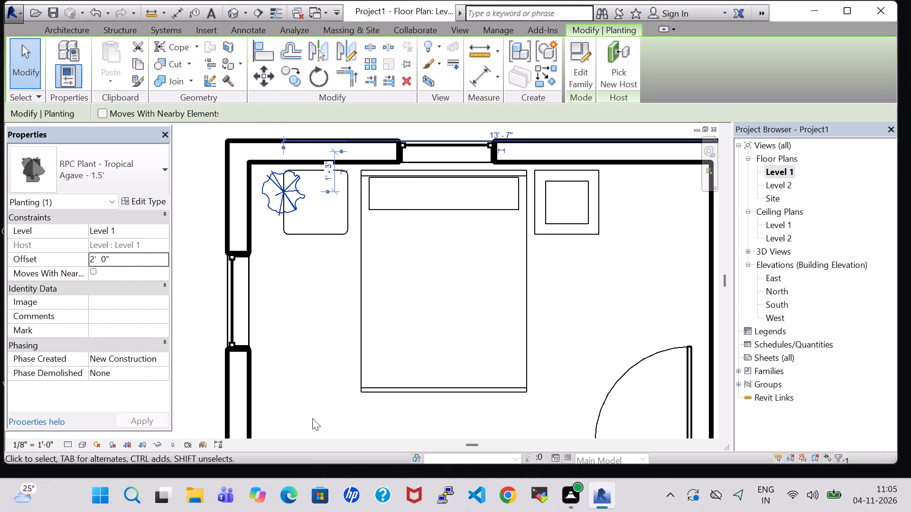
# Nudge the agave plant east and slightly south until it is centred on the end table.
pyautogui.press('Right')
pyautogui.press('Right')
pyautogui.press('Right')
pyautogui.press('Right')
pyautogui.press('Right')
pyautogui.press('Right')
pyautogui.press('Right')
pyautogui.press('Right')
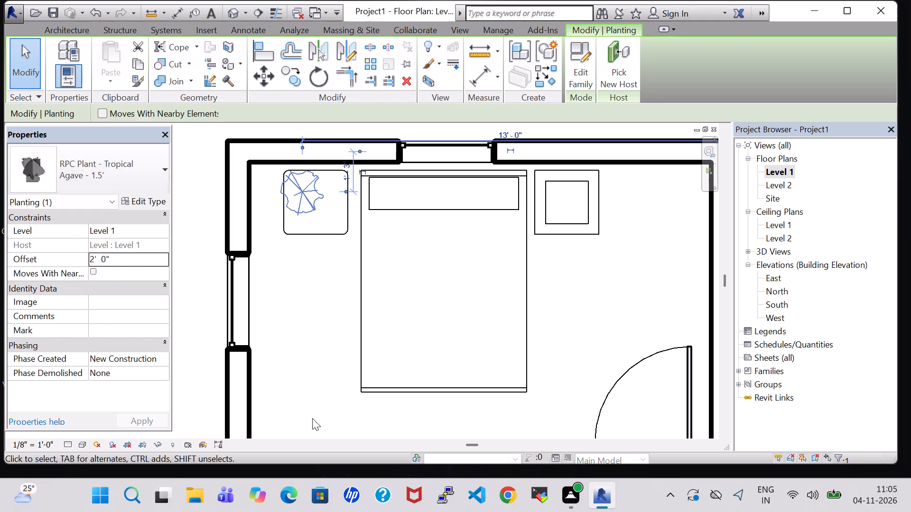
pyautogui.press('Right')
pyautogui.press('Right')
pyautogui.press('Right')
pyautogui.press('Down')
pyautogui.press('Down')
pyautogui.press('Right')
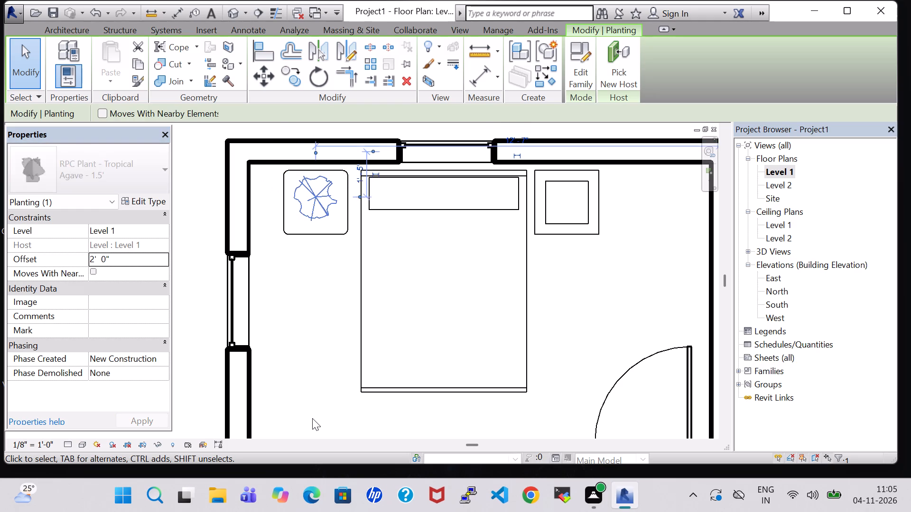
pyautogui.click(581, 294)
# Load the Dresser component family from the Storage folder of the Furniture library.
pyautogui.scroll(-2, 581, 294)
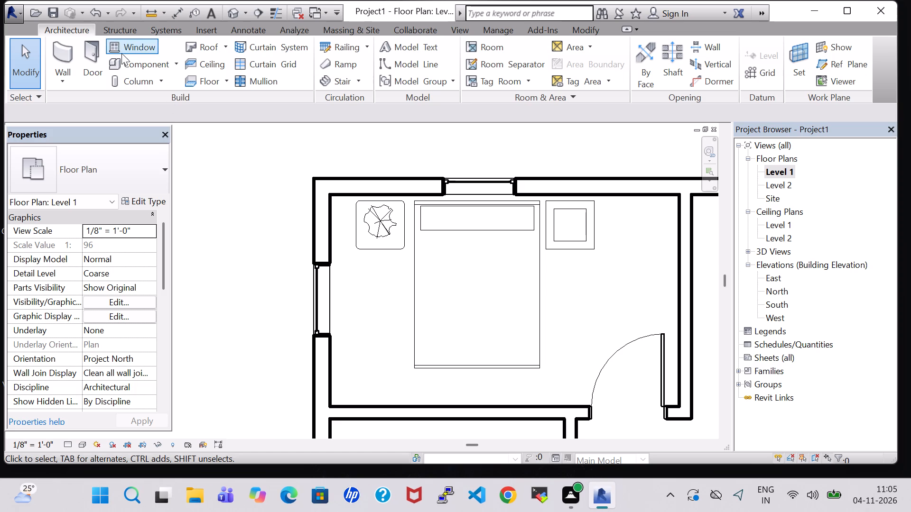
pyautogui.click(142, 64)
pyautogui.click(578, 59)
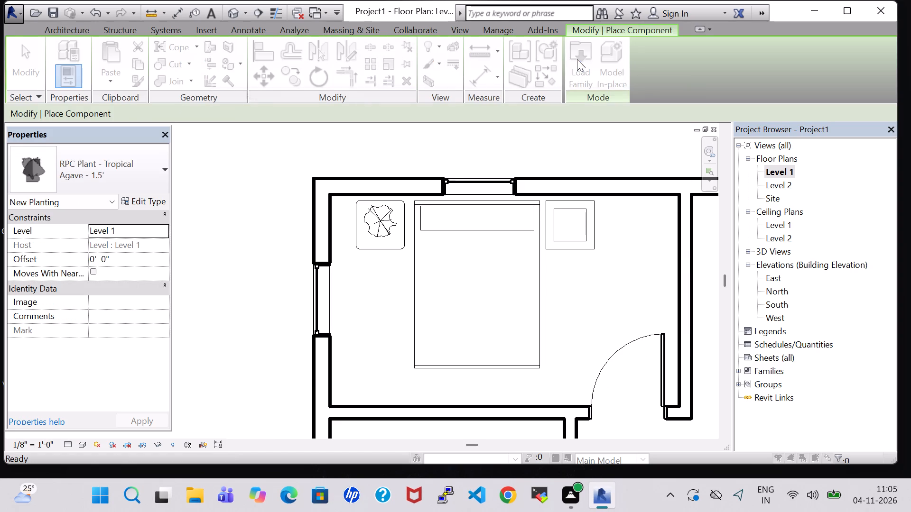
pyautogui.click(533, 312)
pyautogui.scroll(-1, 533, 312)
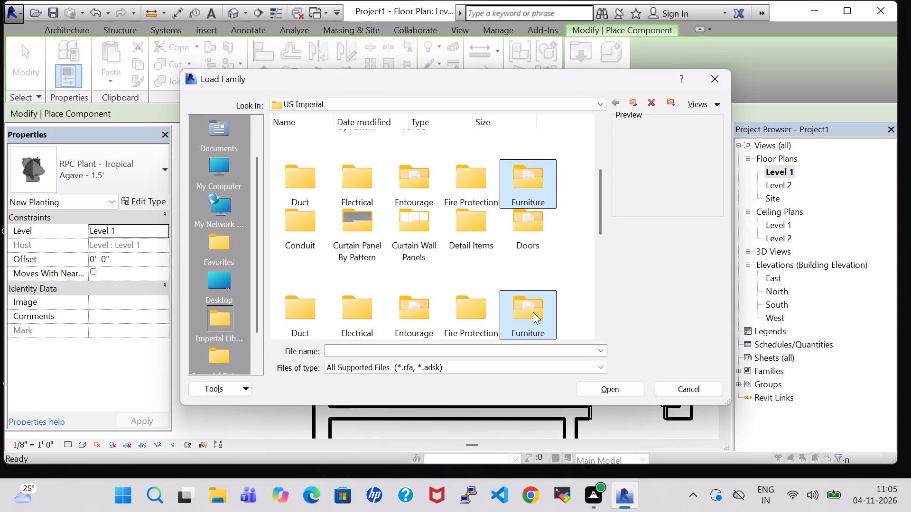
pyautogui.doubleClick(527, 196)
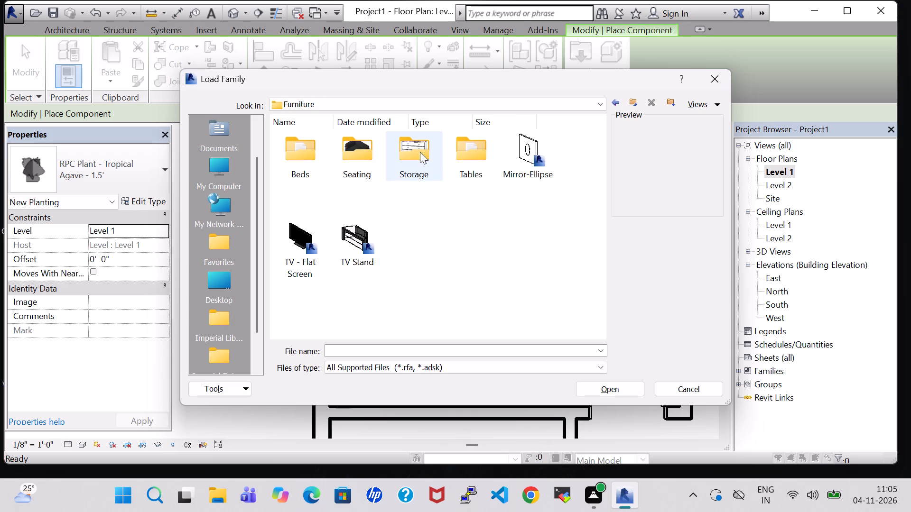
pyautogui.doubleClick(413, 152)
pyautogui.click(405, 243)
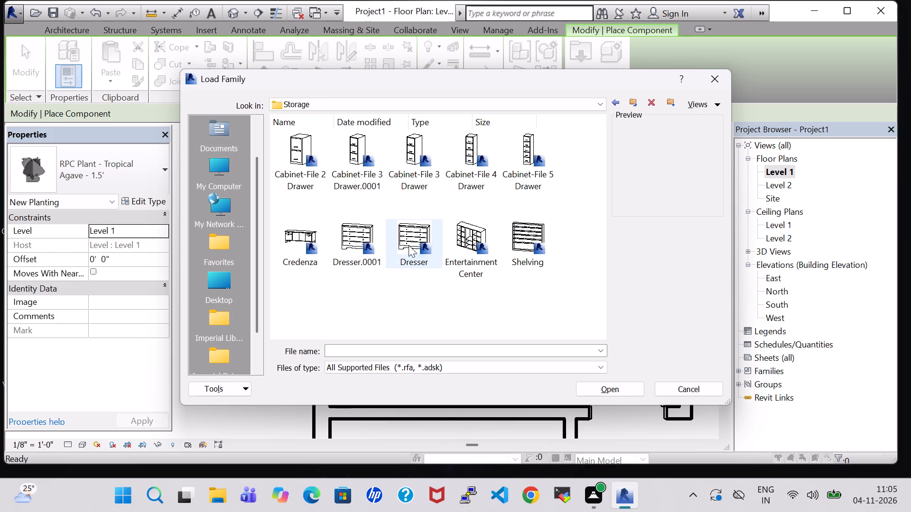
pyautogui.click(617, 390)
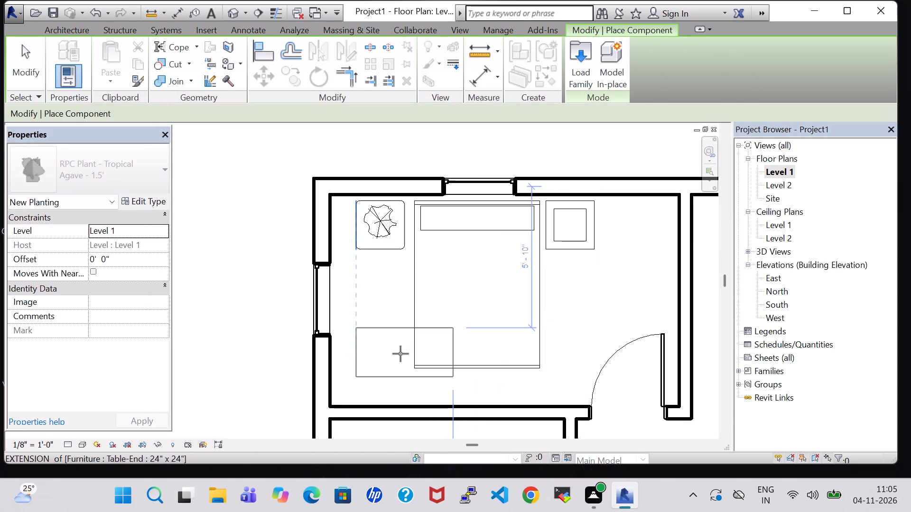
# Rotate the 48" x 72" x 24" dresser upright in plan and place it against the bedroom's west wall near the southwest corner.
pyautogui.press('space')
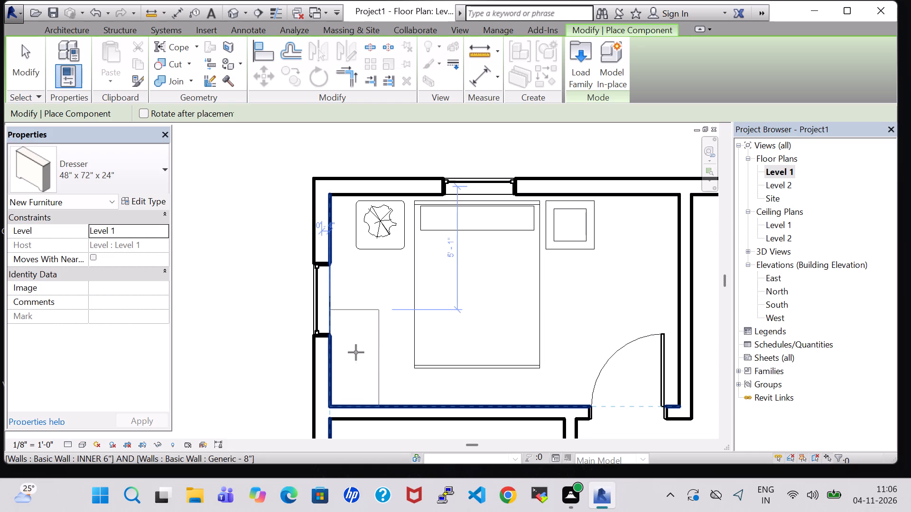
pyautogui.click(356, 351)
pyautogui.press('Escape')
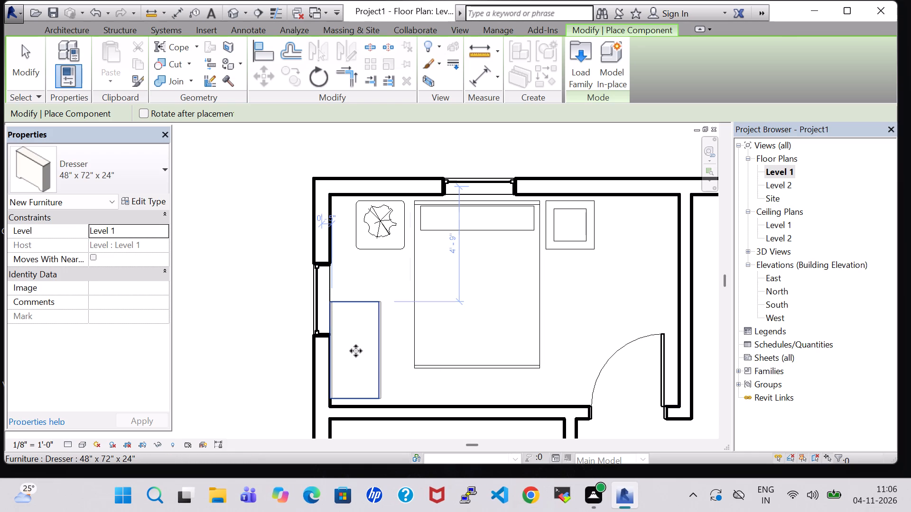
pyautogui.press('Escape')
# Nudge the dresser slightly east and south towards the bedroom's south partition, leaving a small gap from the walls.
pyautogui.click(373, 353)
pyautogui.press('Right')
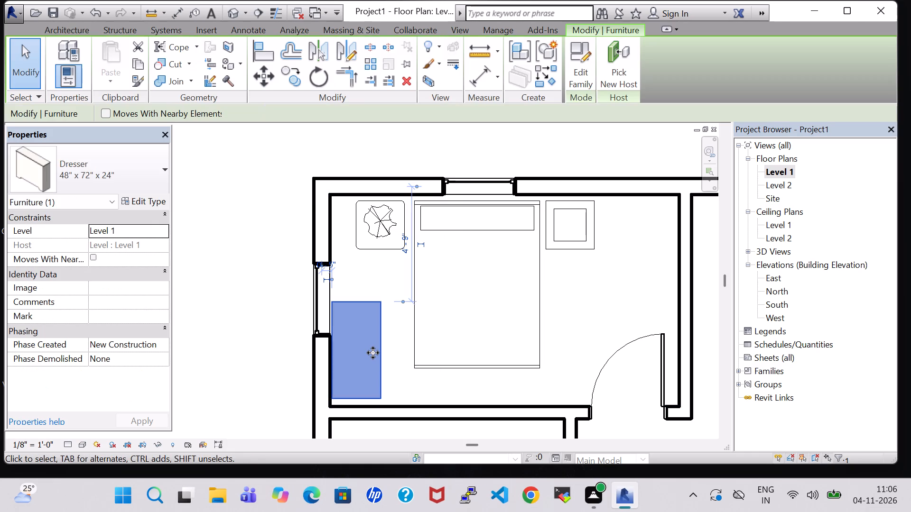
pyautogui.press('Right')
pyautogui.press('Down')
pyautogui.press('Down')
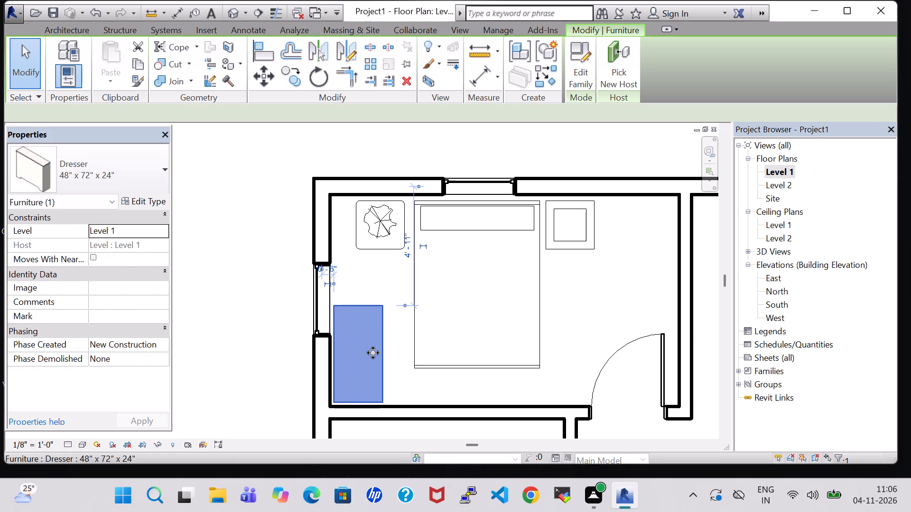
pyautogui.click(453, 385)
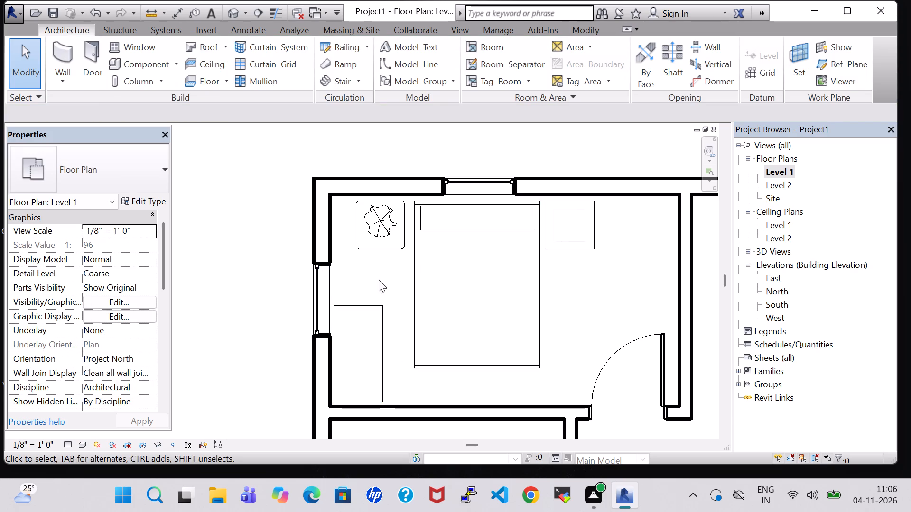
# Set the dresser type's Width to 3' 0".
pyautogui.click(319, 279)
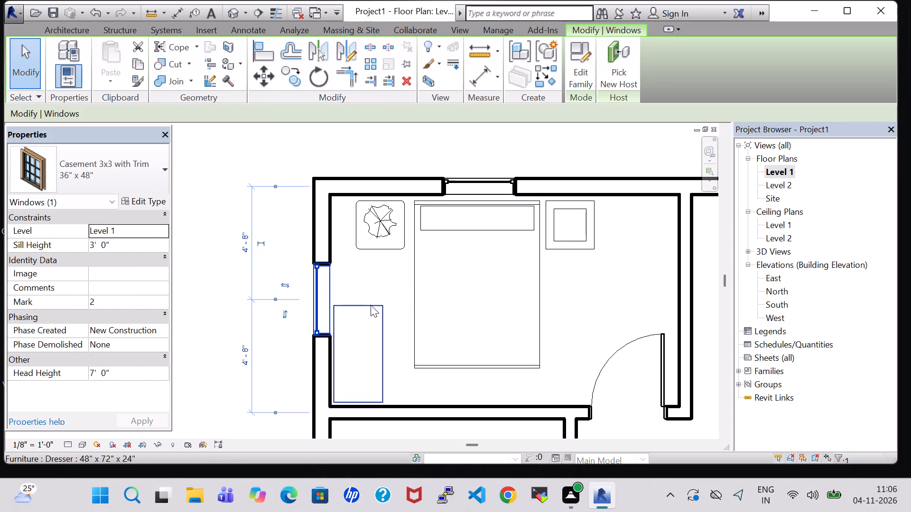
pyautogui.click(371, 305)
pyautogui.click(142, 201)
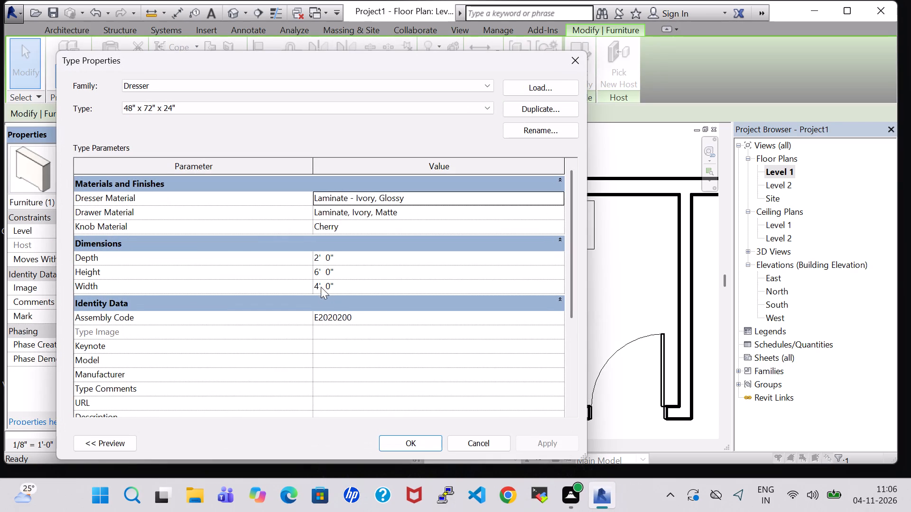
pyautogui.click(320, 285)
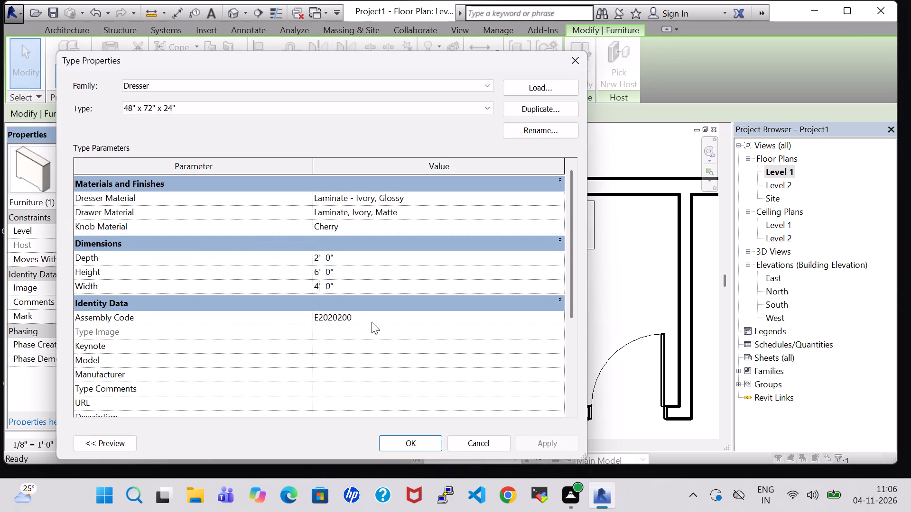
pyautogui.press('BackSpace')
pyautogui.press('3')
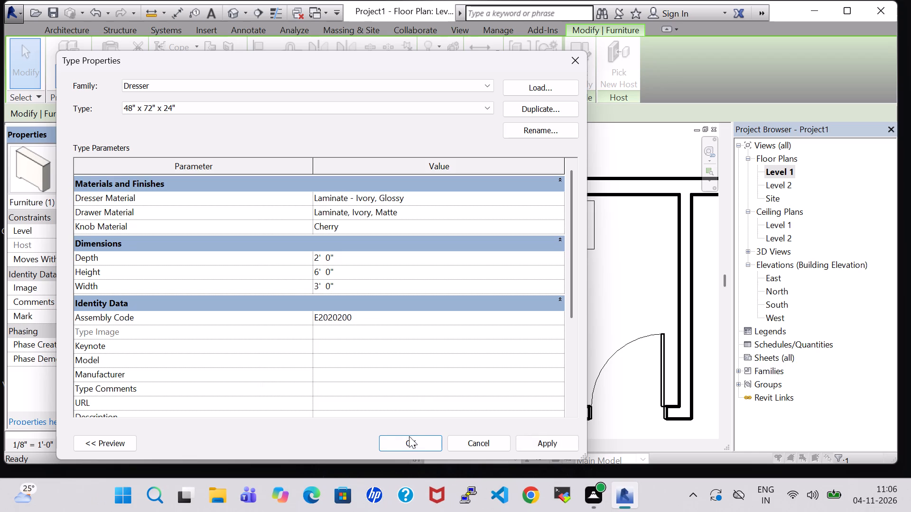
pyautogui.click(409, 447)
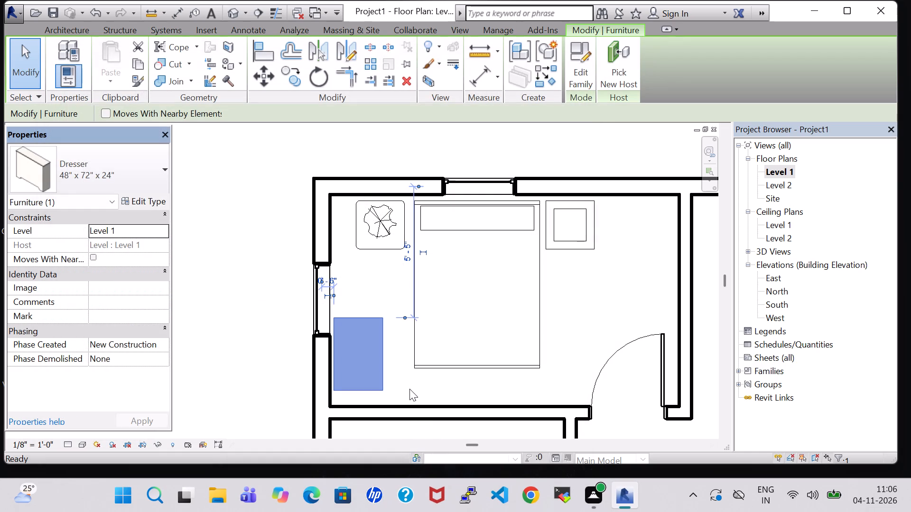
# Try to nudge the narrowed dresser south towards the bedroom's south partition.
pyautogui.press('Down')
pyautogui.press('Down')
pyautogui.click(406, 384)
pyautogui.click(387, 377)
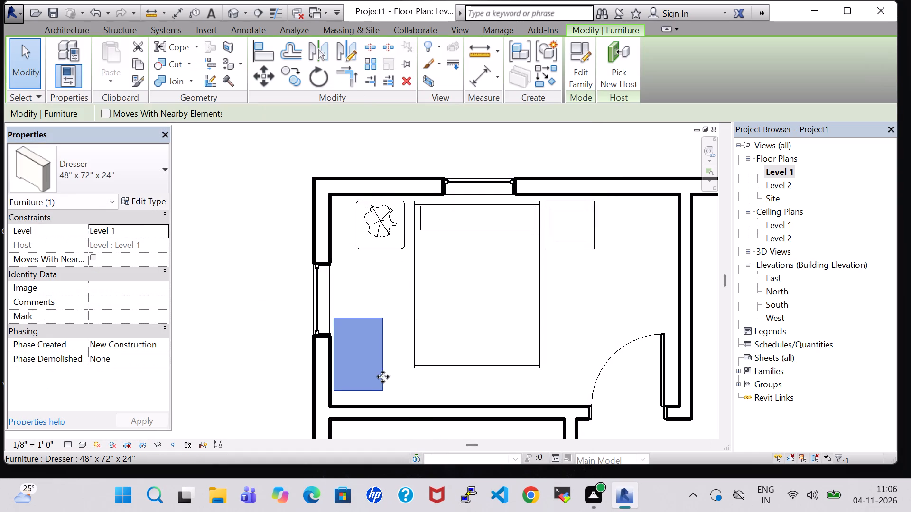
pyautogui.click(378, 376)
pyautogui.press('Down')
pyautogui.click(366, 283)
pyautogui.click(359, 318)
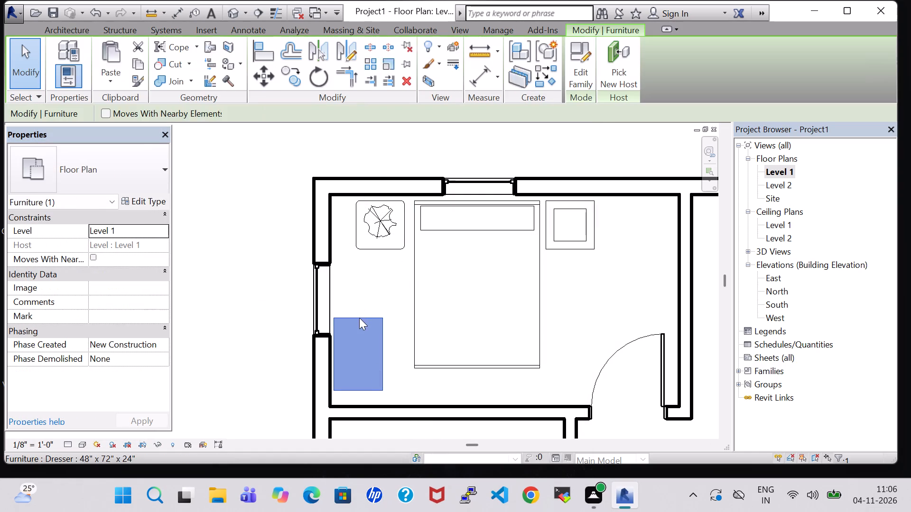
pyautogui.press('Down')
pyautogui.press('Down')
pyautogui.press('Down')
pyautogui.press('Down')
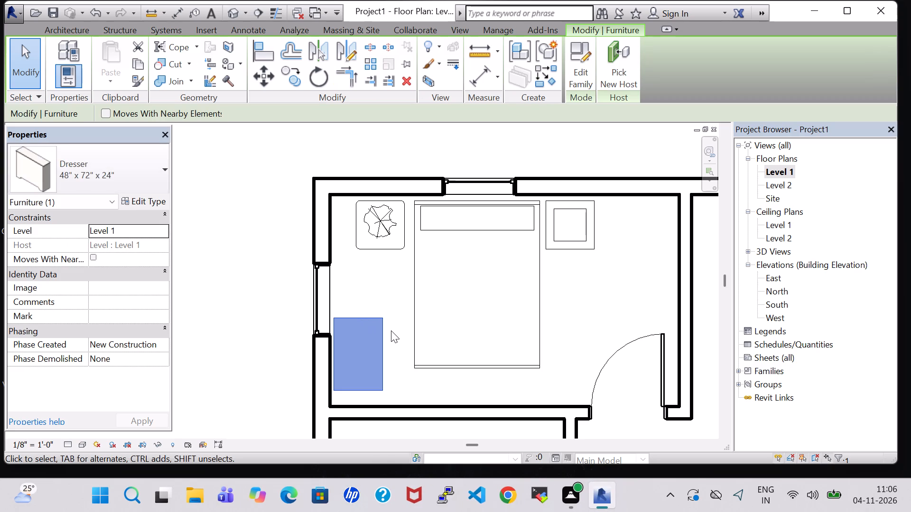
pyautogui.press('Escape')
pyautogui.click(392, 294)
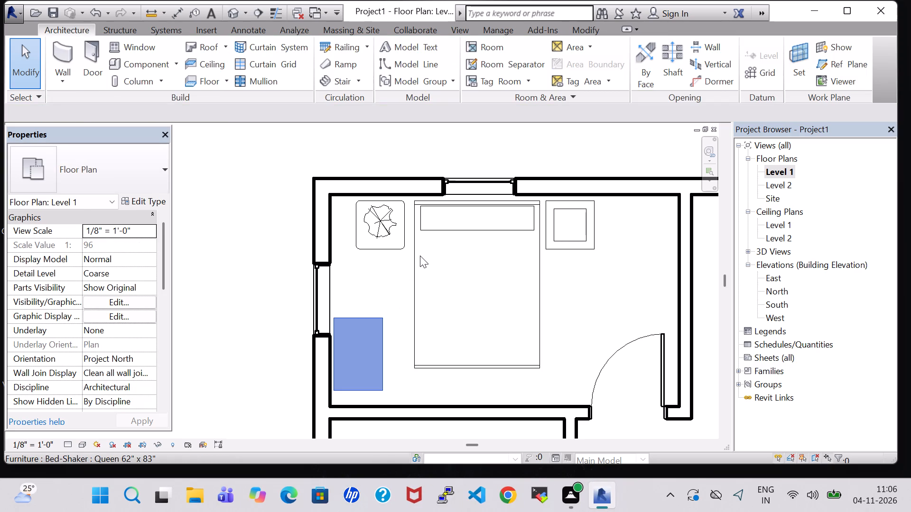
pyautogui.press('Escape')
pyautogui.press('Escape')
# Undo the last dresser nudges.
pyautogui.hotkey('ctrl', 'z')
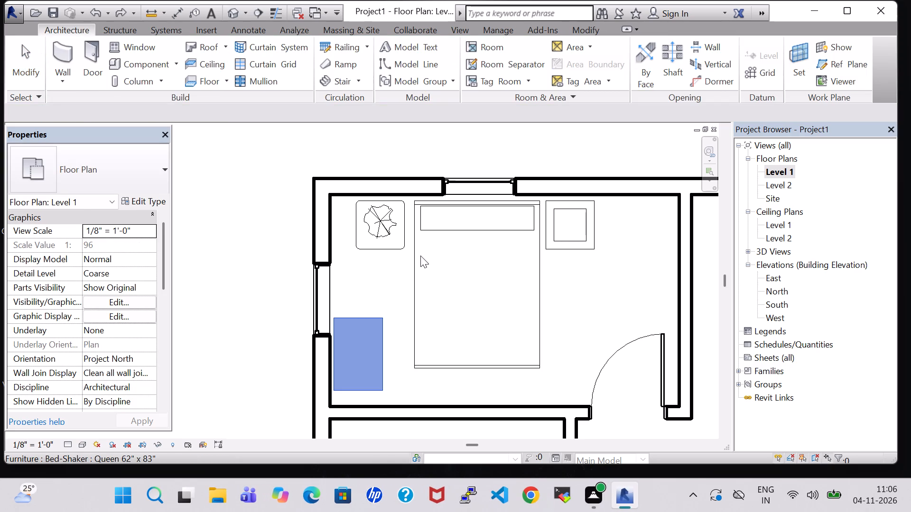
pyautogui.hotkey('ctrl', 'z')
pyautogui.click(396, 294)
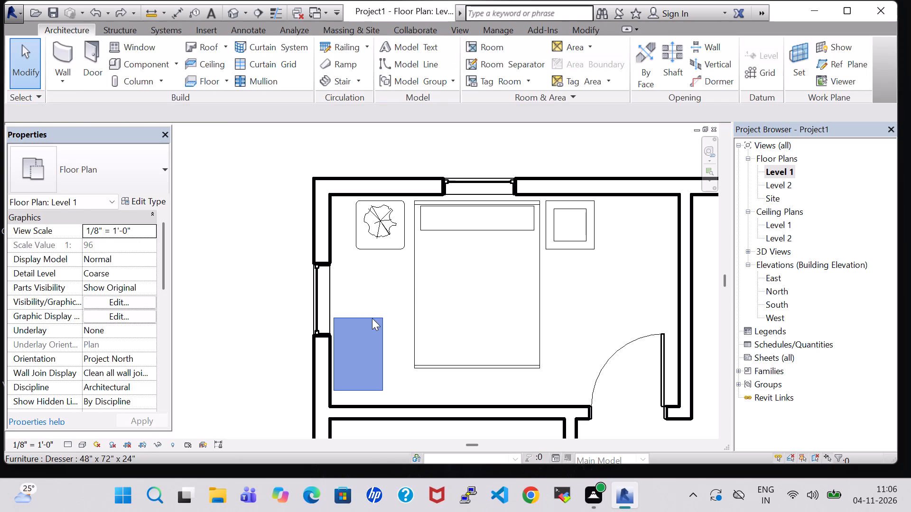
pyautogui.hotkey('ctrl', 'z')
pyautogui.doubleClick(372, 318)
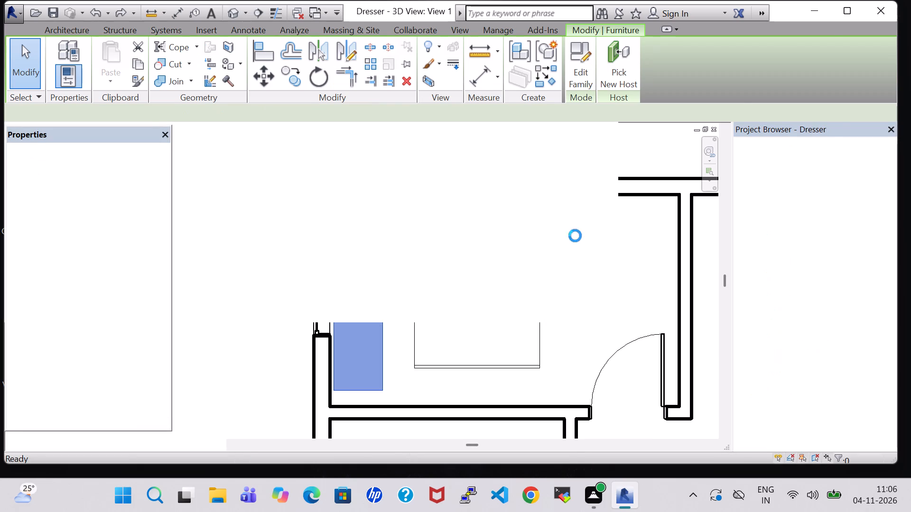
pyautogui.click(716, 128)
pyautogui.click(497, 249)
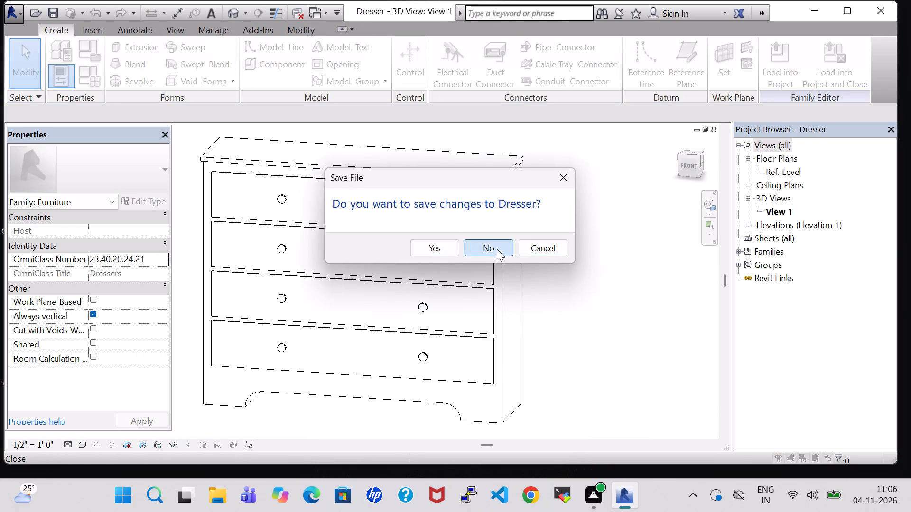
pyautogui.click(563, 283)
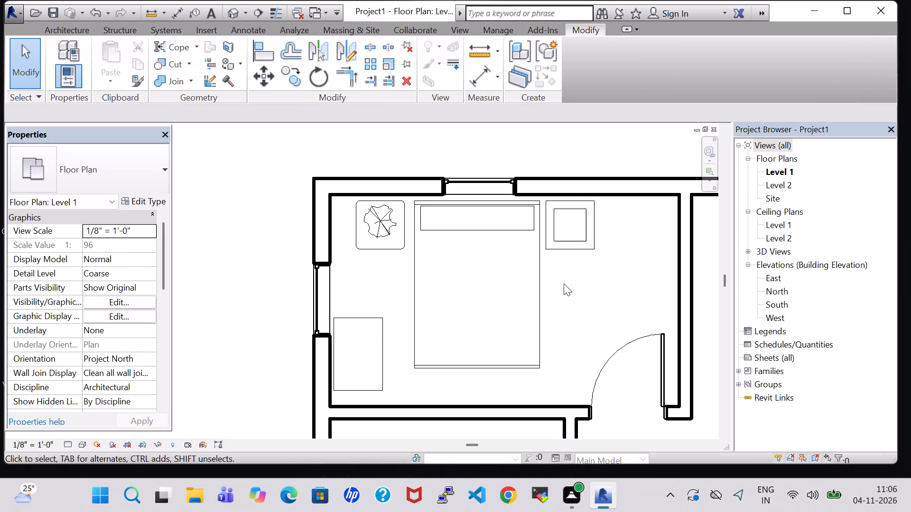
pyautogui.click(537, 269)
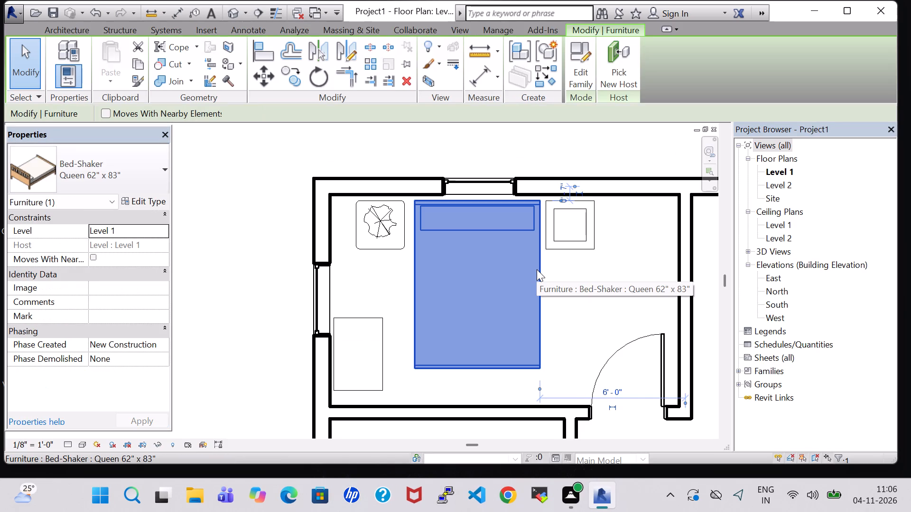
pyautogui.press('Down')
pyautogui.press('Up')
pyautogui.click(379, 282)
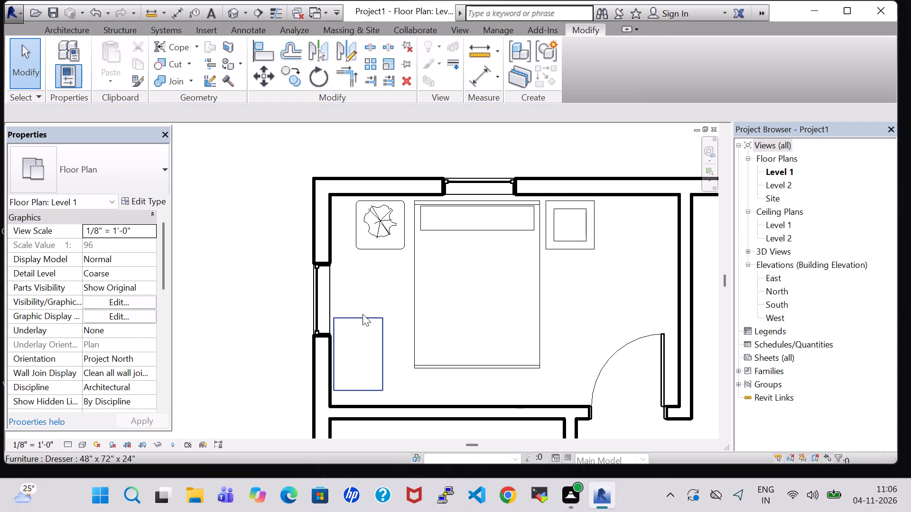
# Nudge the dresser south until it sits just clear of the bedroom's south partition.
pyautogui.click(363, 314)
pyautogui.press('Down')
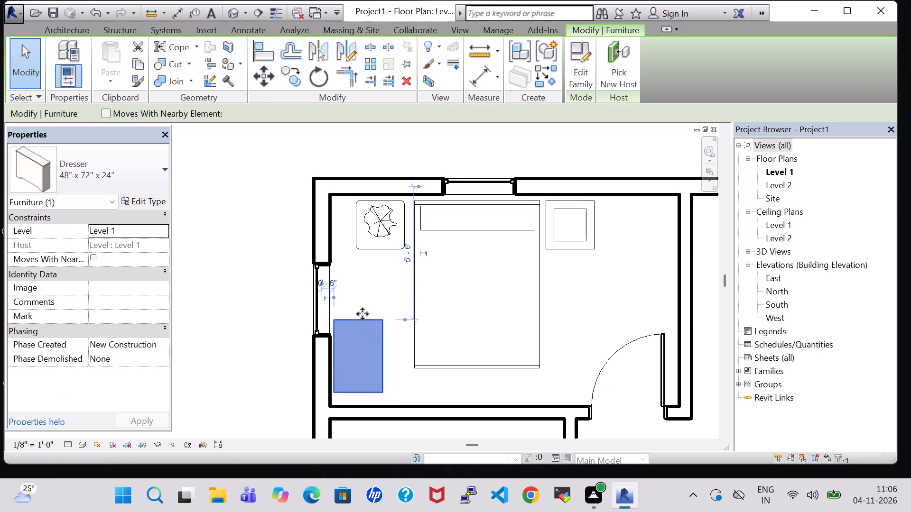
pyautogui.press('Down')
pyautogui.press('Down')
pyautogui.press('Down')
pyautogui.press('Down')
pyautogui.press('Down')
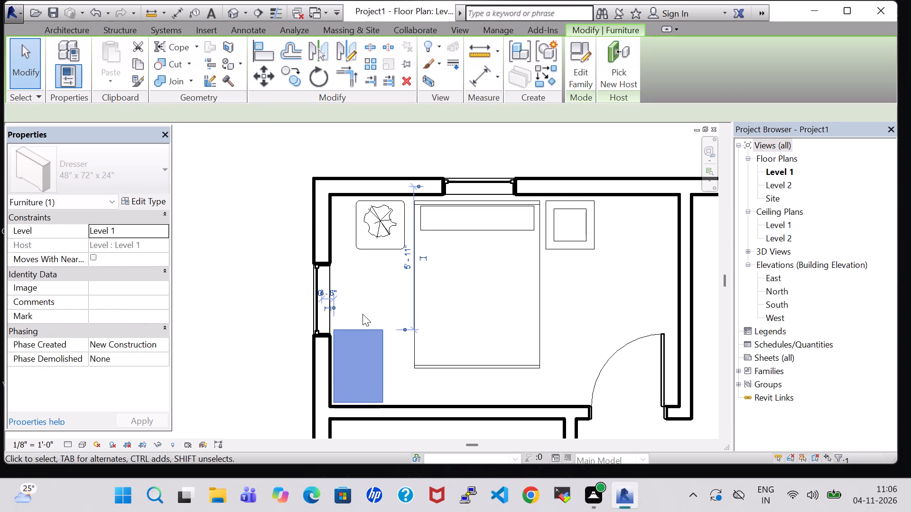
pyautogui.click(363, 287)
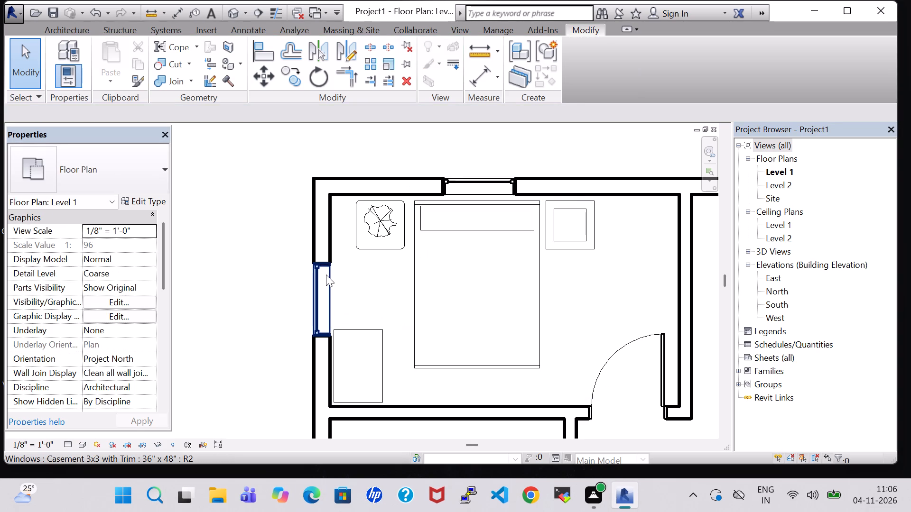
# Nudge the bedroom's west window north until its centre is 4' 4" from the north wall, clear of the dresser.
pyautogui.click(326, 274)
pyautogui.press('Up')
pyautogui.press('Up')
pyautogui.press('Up')
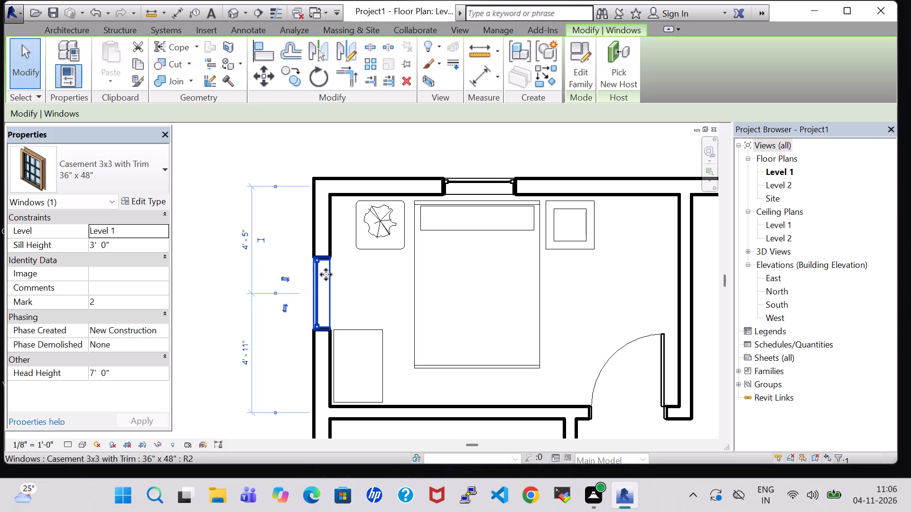
pyautogui.press('Up')
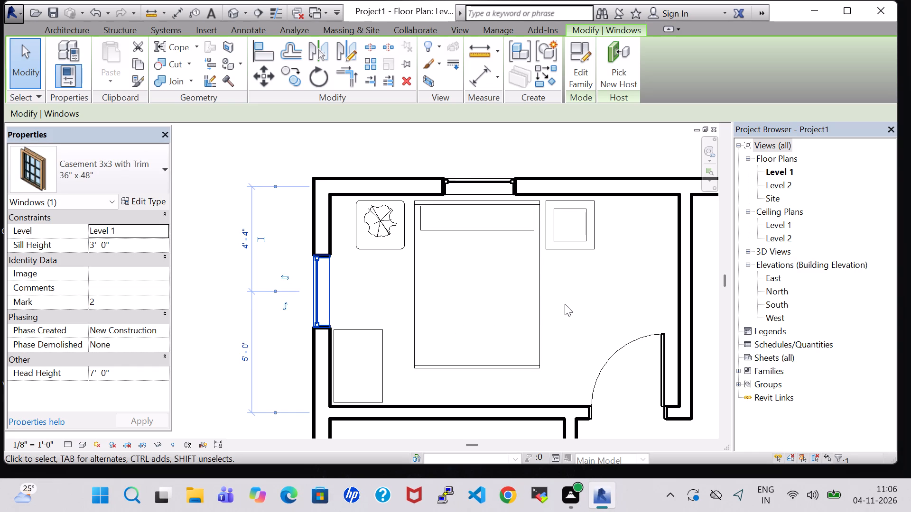
pyautogui.click(565, 304)
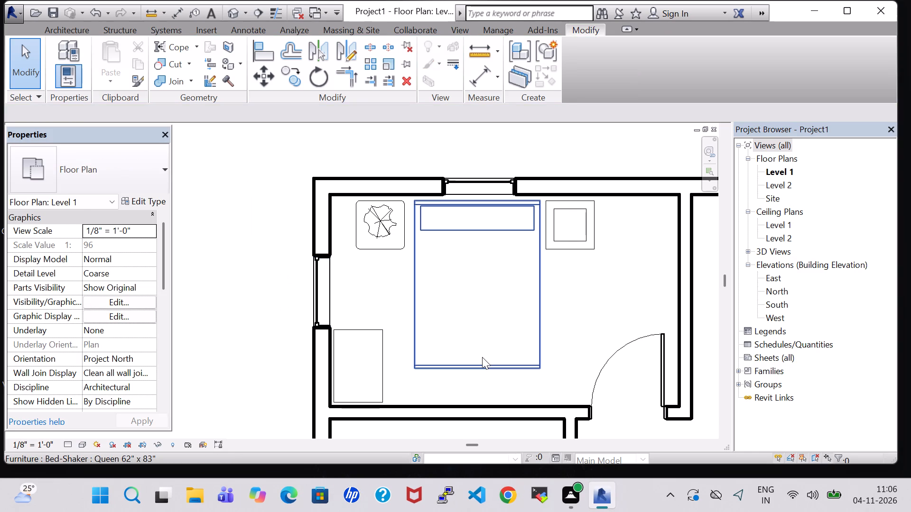
# Change the bedroom's bed to the Bed-Shaker Double 56" x 78" type.
pyautogui.click(482, 357)
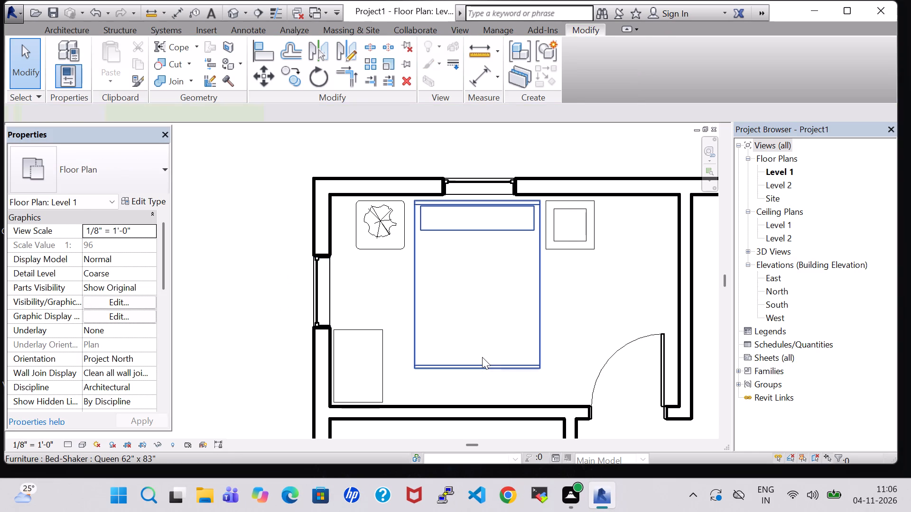
pyautogui.click(155, 173)
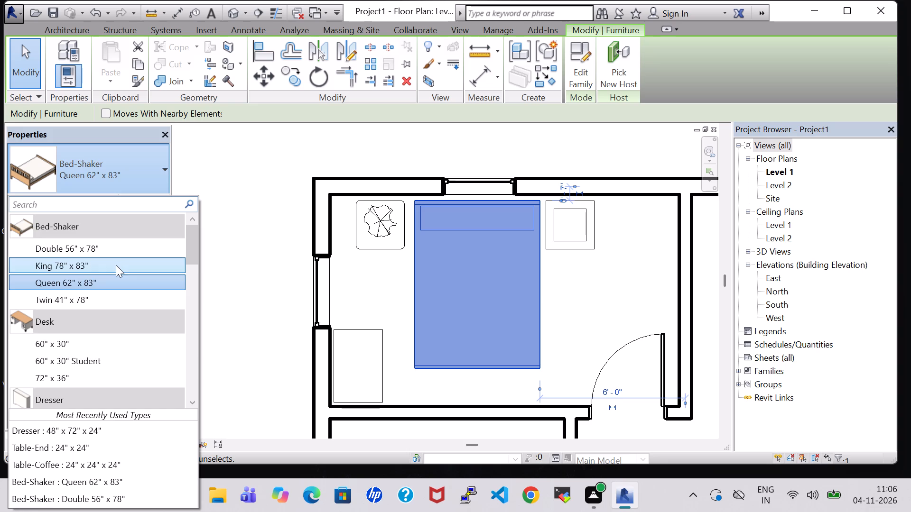
pyautogui.click(115, 255)
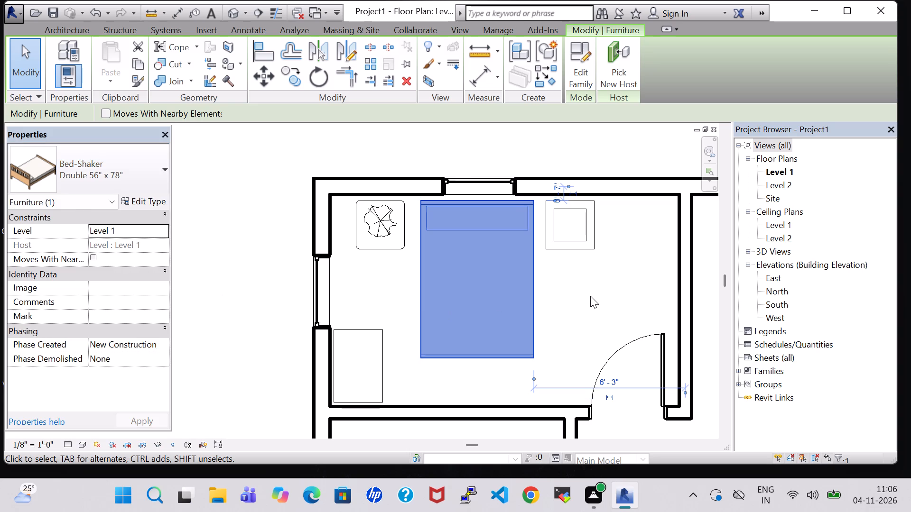
pyautogui.click(590, 296)
# Nudge the end table west of the bed about 5" east, closer to the narrowed bed.
pyautogui.click(405, 229)
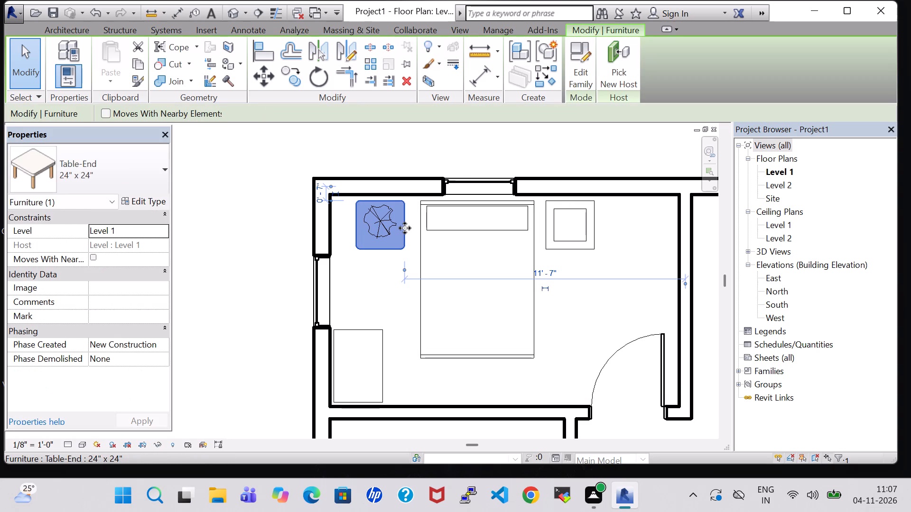
pyautogui.press('Right')
pyautogui.press('Right')
pyautogui.press('Right')
pyautogui.press('Right')
pyautogui.press('Right')
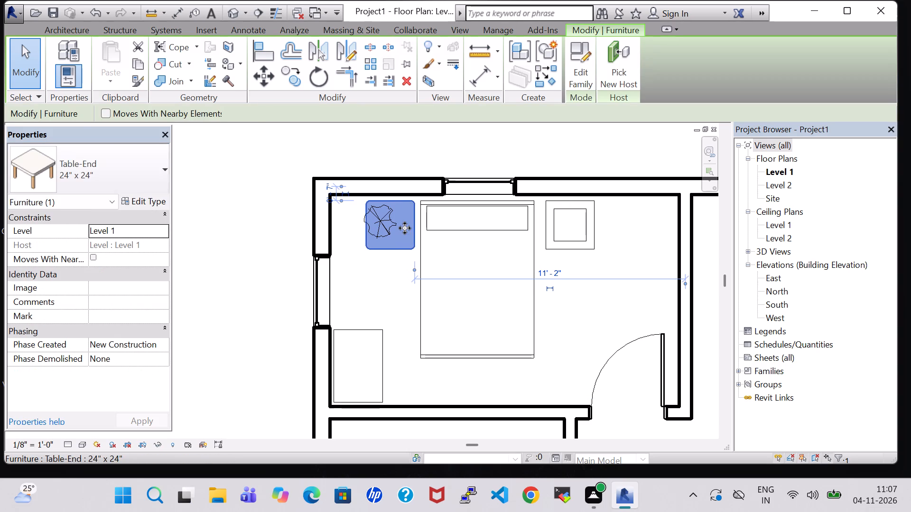
pyautogui.click(340, 230)
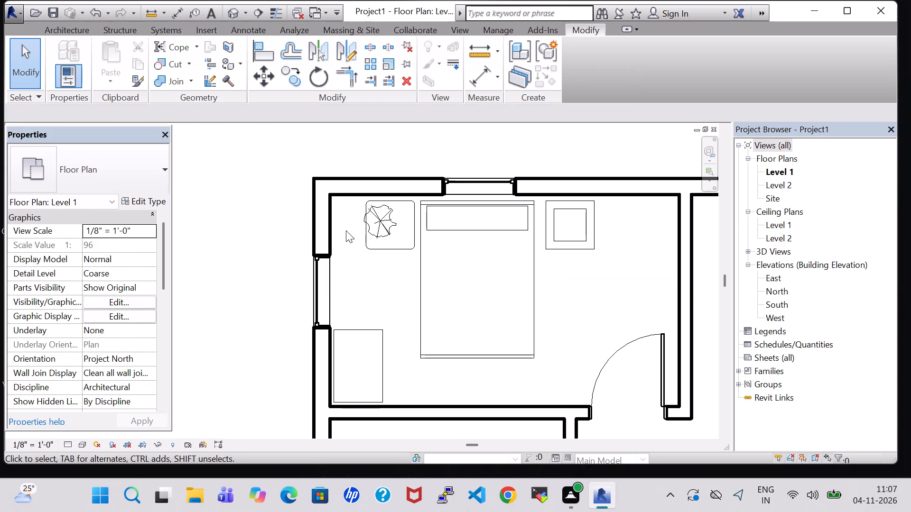
# Nudge the agave plant about 6" east so it sits centred on the moved end table.
pyautogui.click(390, 226)
pyautogui.press('Right')
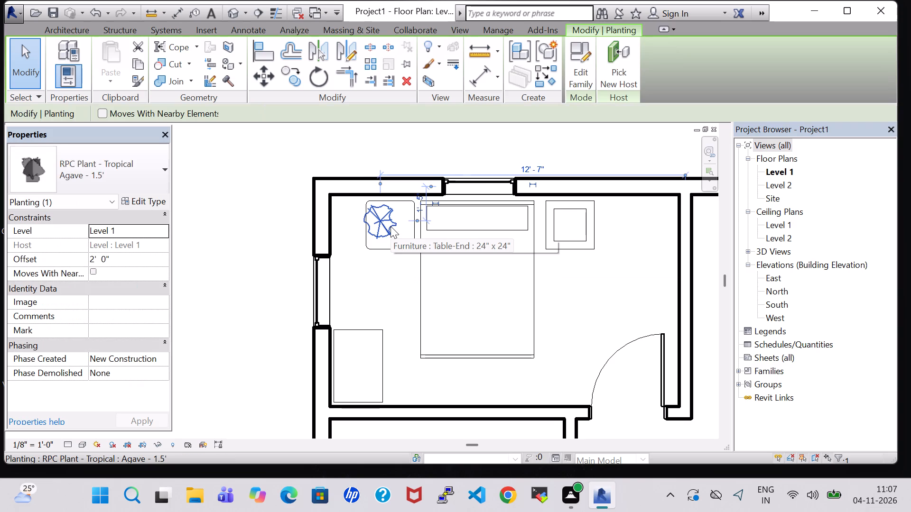
pyautogui.press('Right')
pyautogui.press('Right')
pyautogui.press('Right')
pyautogui.press('Right')
pyautogui.press('Right')
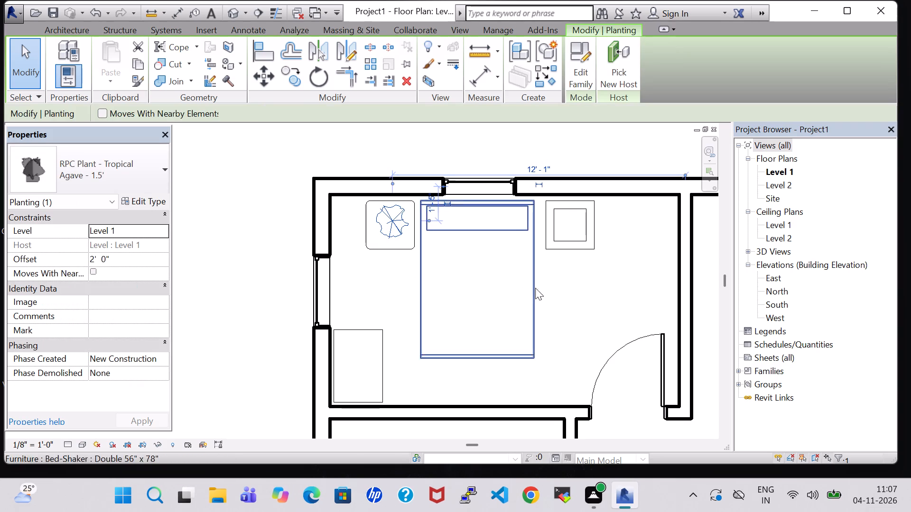
pyautogui.click(542, 288)
# Nudge the 24" coffee table east of the bed slightly west, closer to the bed.
pyautogui.click(577, 244)
pyautogui.press('Left')
pyautogui.press('Left')
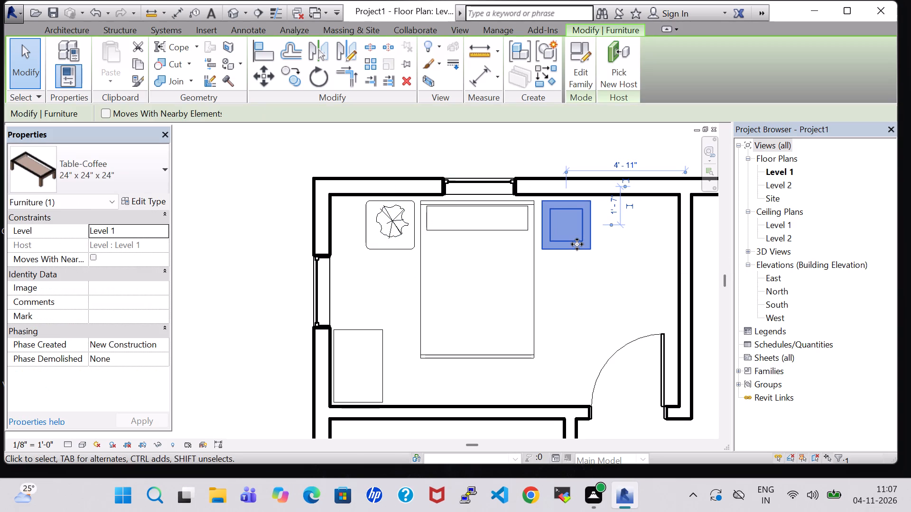
pyautogui.press('Left')
pyautogui.click(611, 302)
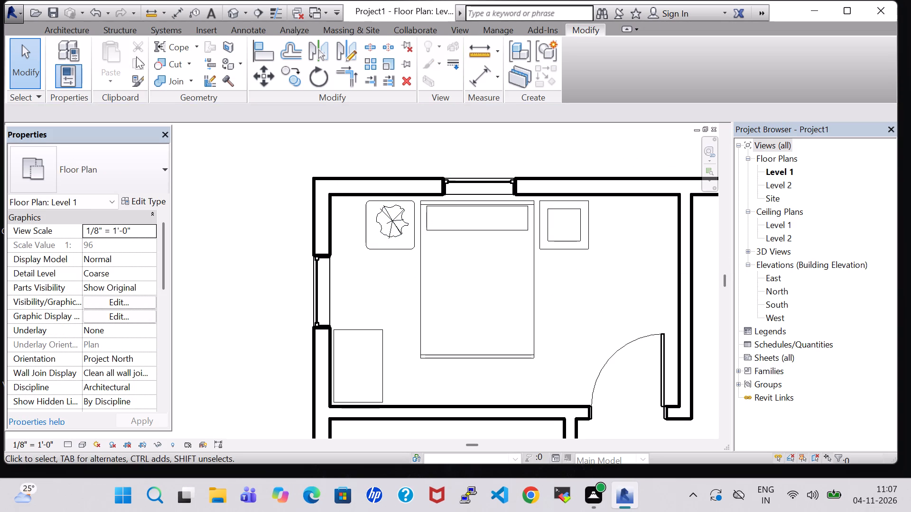
# Load the Cabinet-File 2 Drawer family from the Furniture Storage library for placement as a component.
pyautogui.click(77, 29)
pyautogui.click(135, 54)
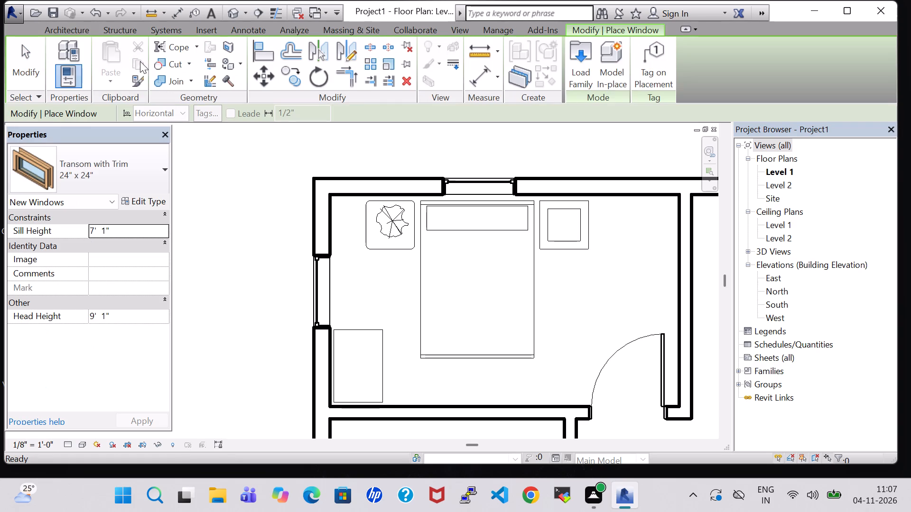
pyautogui.click(75, 30)
pyautogui.click(128, 65)
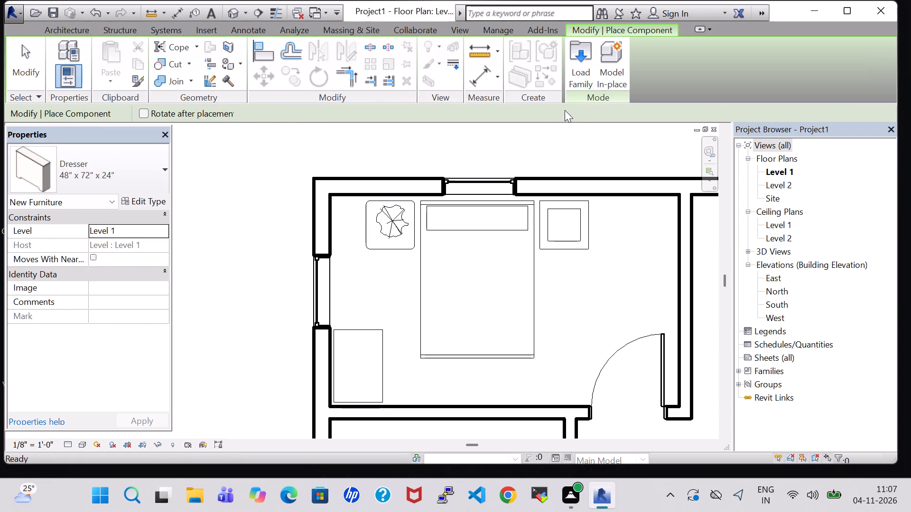
pyautogui.click(570, 75)
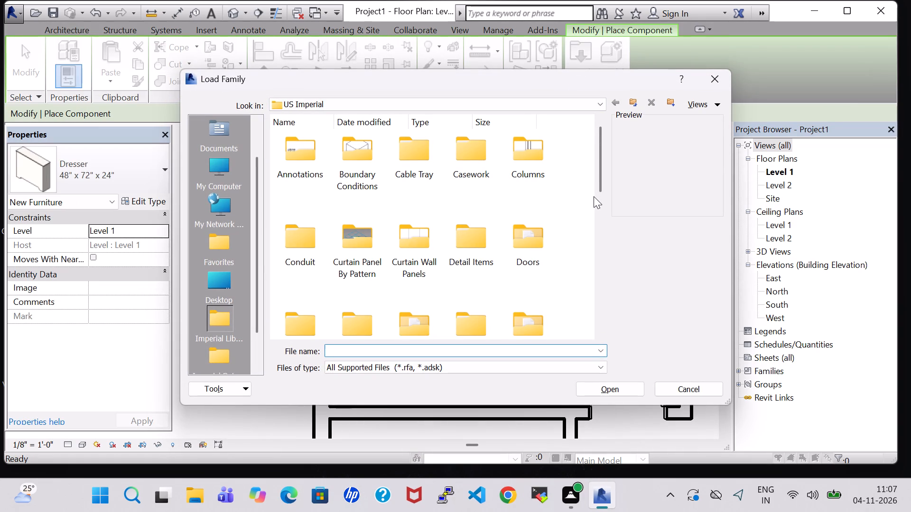
pyautogui.click(511, 312)
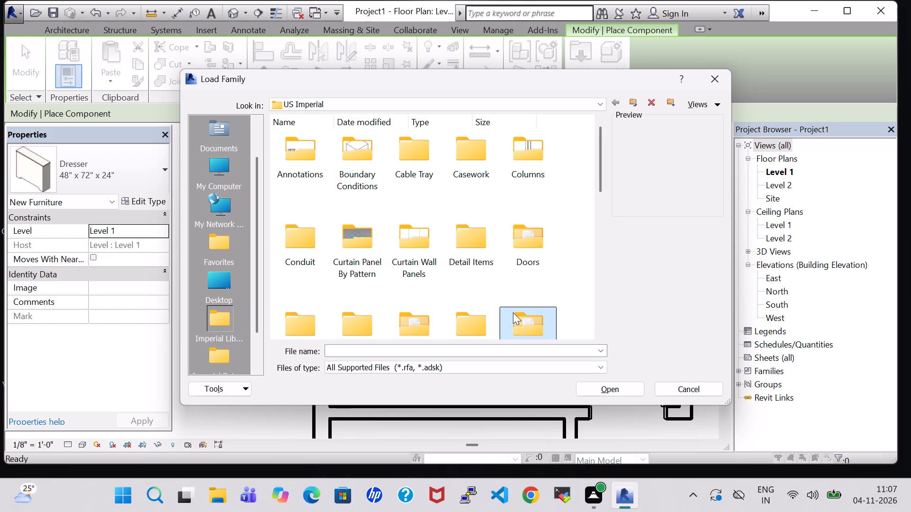
pyautogui.doubleClick(530, 315)
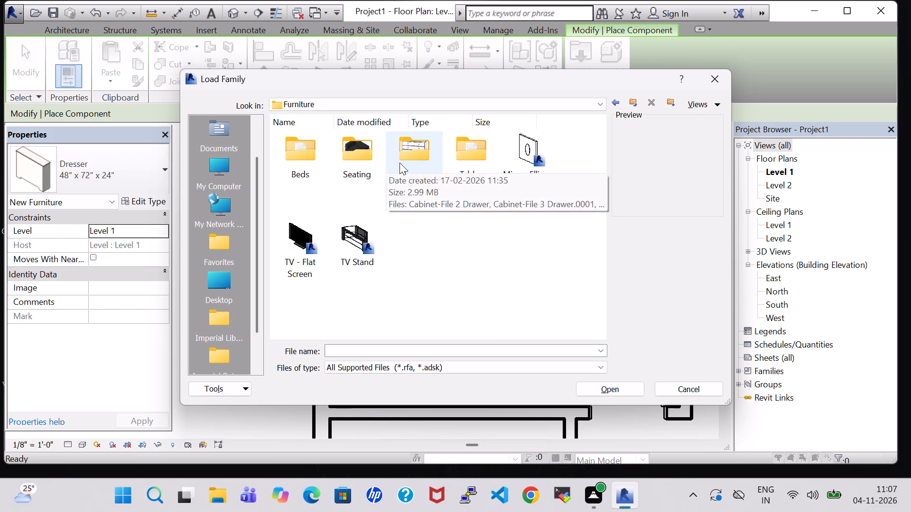
pyautogui.doubleClick(400, 163)
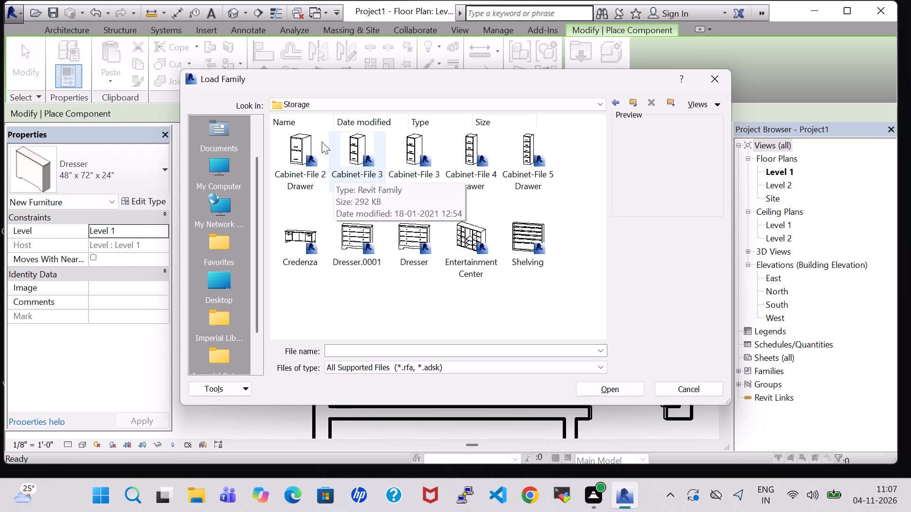
pyautogui.click(312, 138)
pyautogui.click(620, 387)
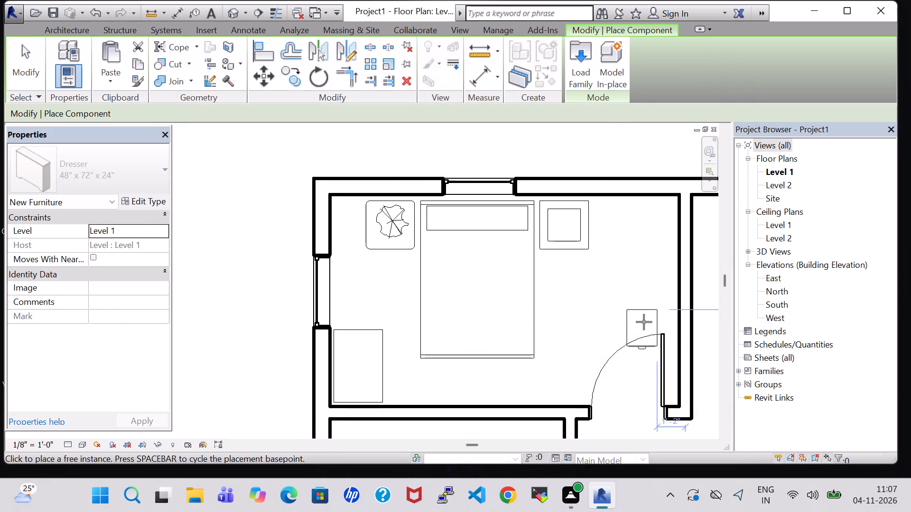
# Place the 15" x 18" file cabinet against the bedroom's east partition, just north of the door swing, with its drawers facing west.
pyautogui.press('space')
pyautogui.press('space')
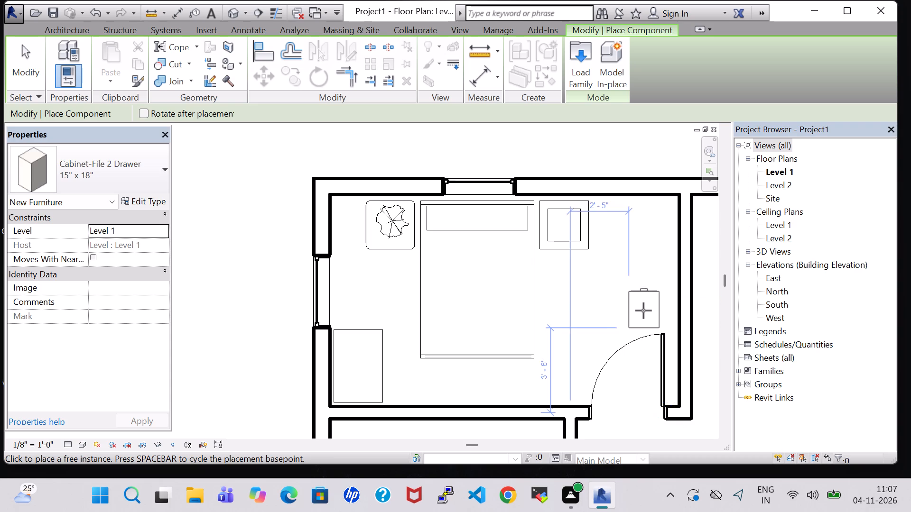
pyautogui.press('space')
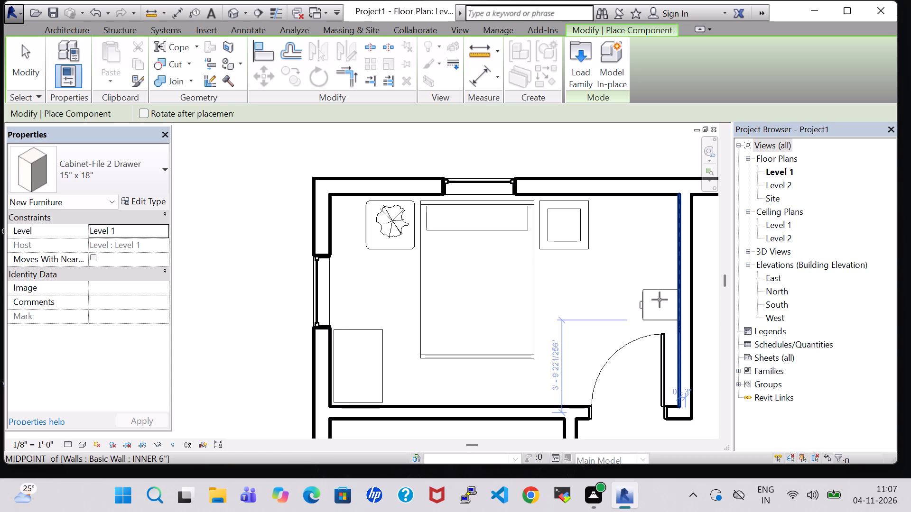
pyautogui.click(661, 295)
pyautogui.press('Escape')
pyautogui.press('Escape')
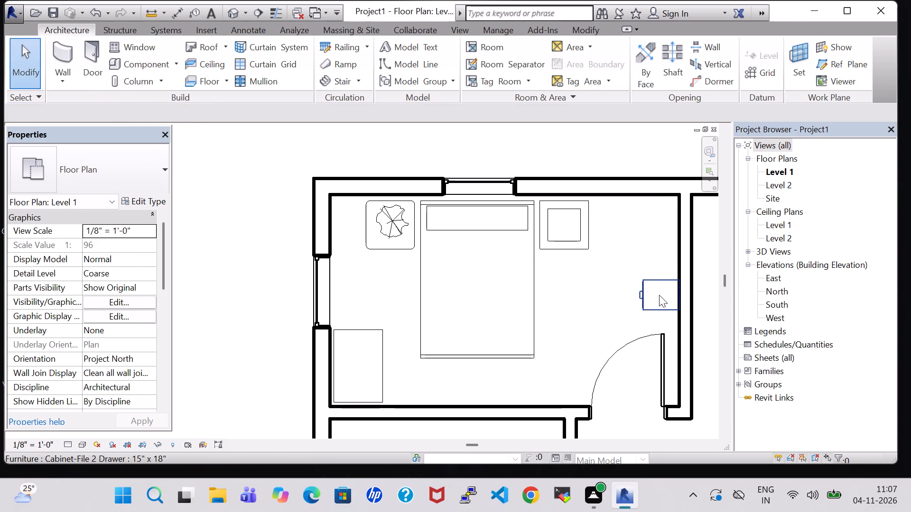
# Load the Mirror-Ellipse family from the Furniture library and place a 24" x 48" mirror on the east partition behind the file cabinet.
pyautogui.click(145, 68)
pyautogui.click(574, 64)
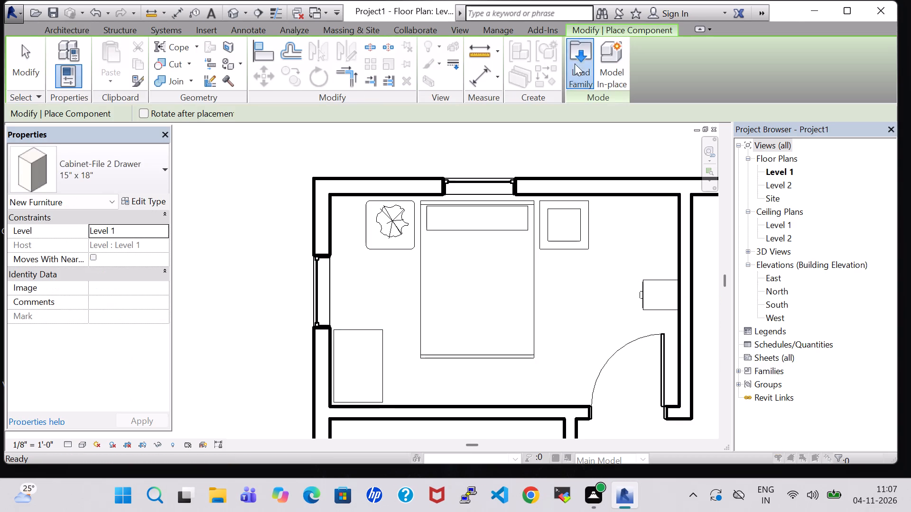
pyautogui.click(533, 319)
pyautogui.click(533, 319)
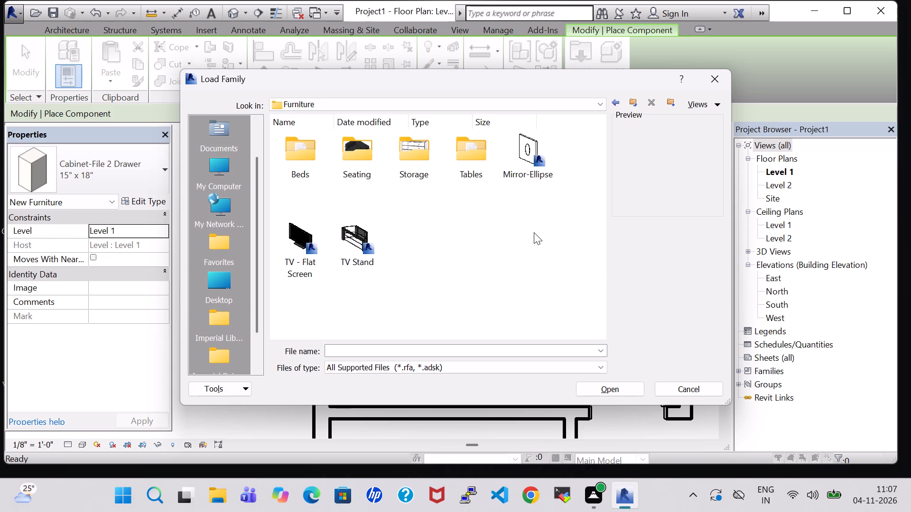
pyautogui.click(521, 158)
pyautogui.click(619, 387)
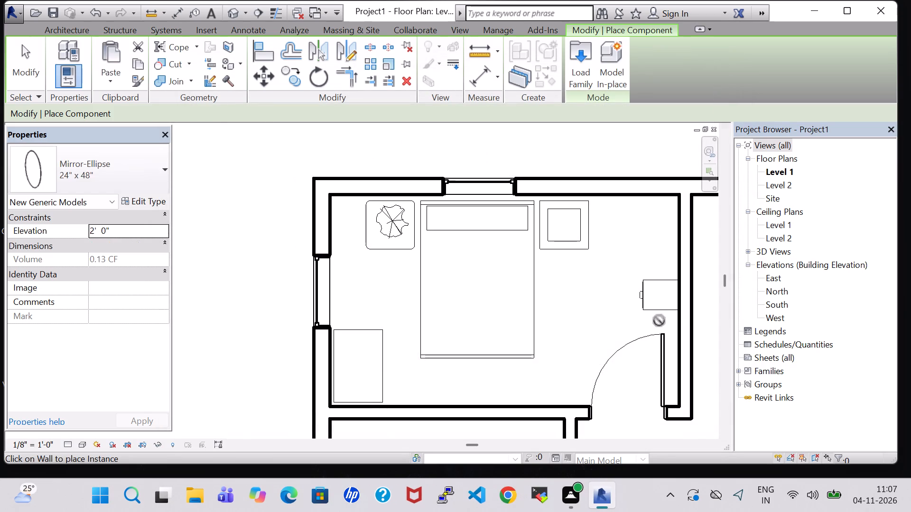
pyautogui.scroll(7, 677, 297)
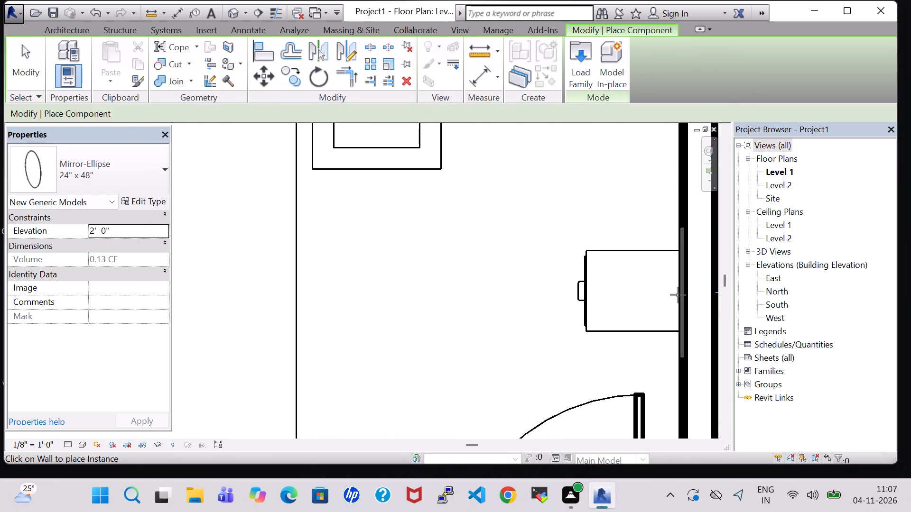
pyautogui.click(679, 292)
pyautogui.press('Escape')
pyautogui.press('Escape')
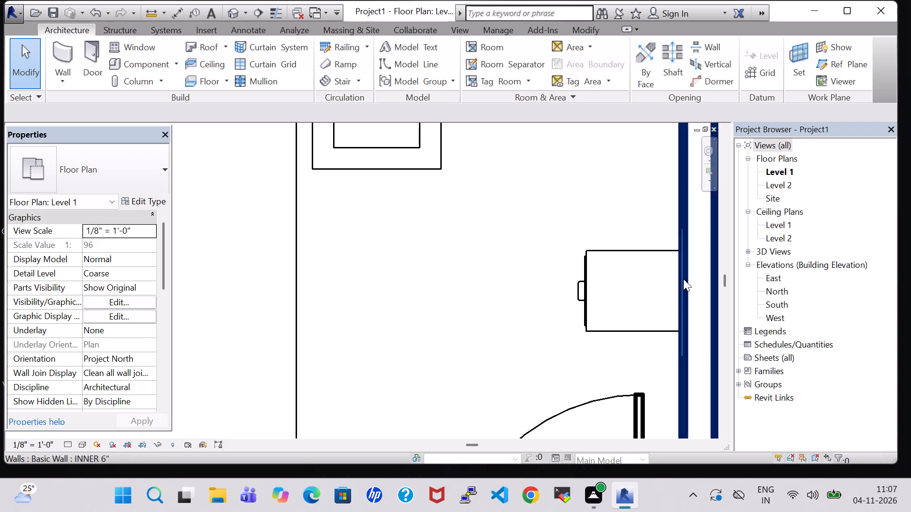
# Set the elliptical mirror's elevation to 3' 0".
pyautogui.click(683, 279)
pyautogui.click(612, 220)
pyautogui.click(680, 236)
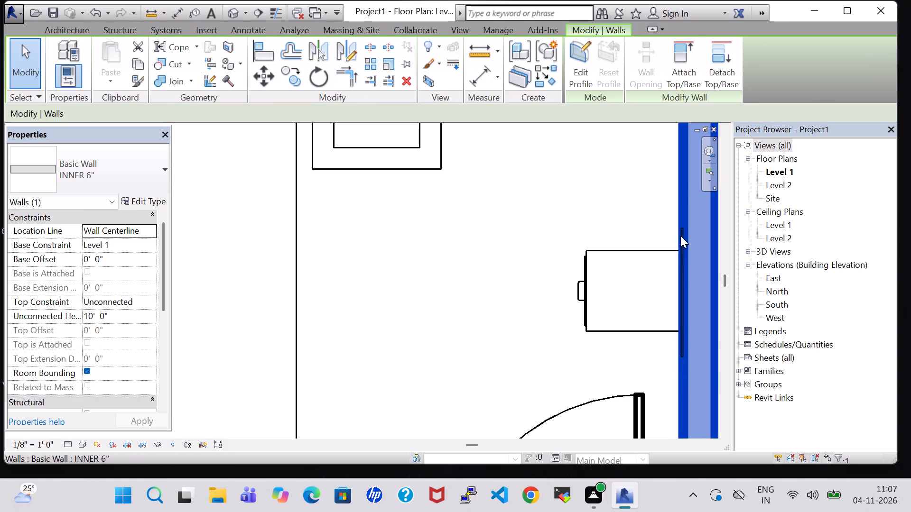
pyautogui.click(668, 228)
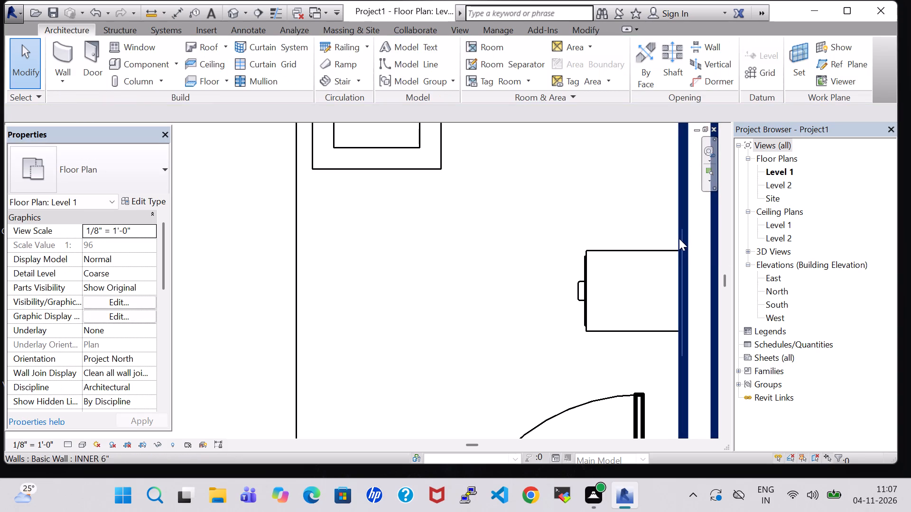
pyautogui.click(682, 239)
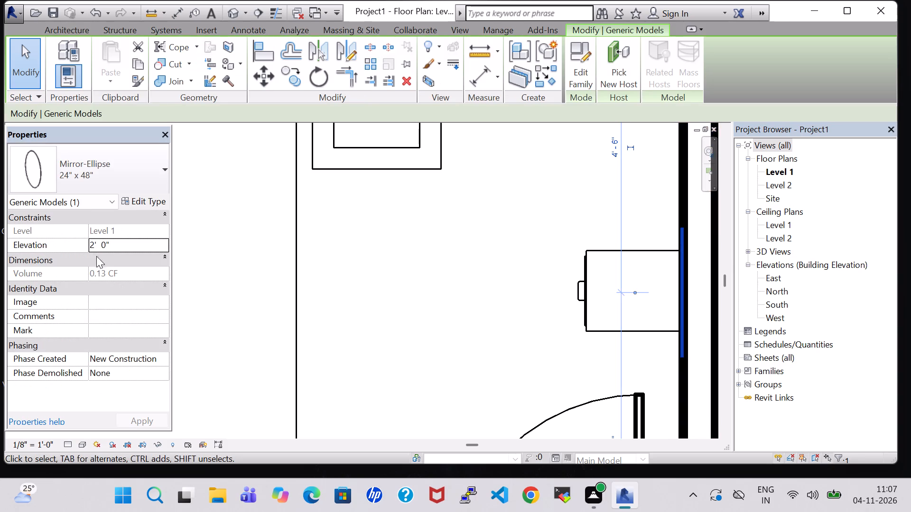
pyautogui.click(95, 244)
pyautogui.press('BackSpace')
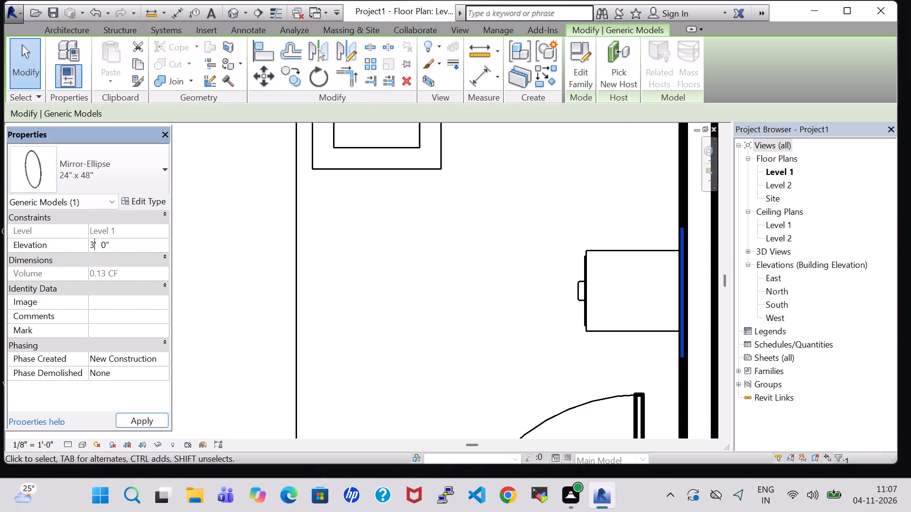
pyautogui.press('3')
pyautogui.click(150, 424)
pyautogui.click(379, 283)
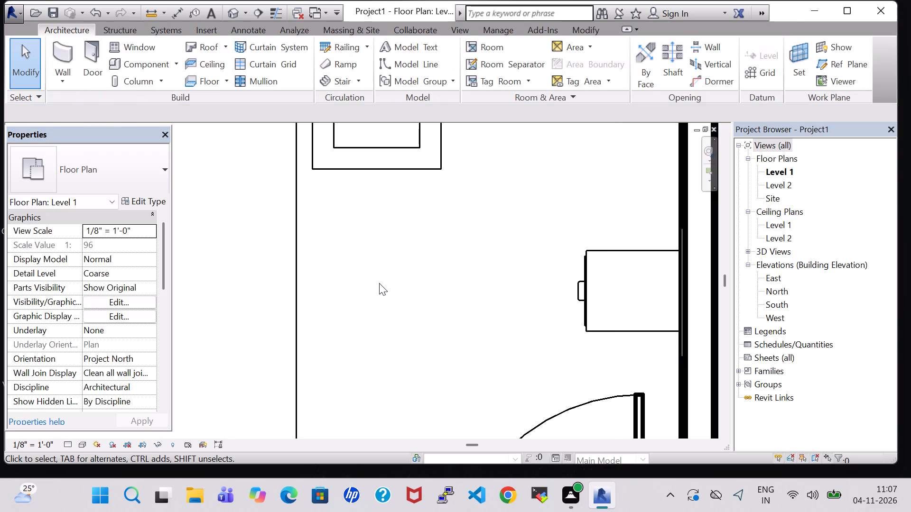
# Examine the house and the furnished bedroom from several sides in the 3D view.
pyautogui.scroll(-10, 379, 283)
pyautogui.moveTo(374, 293); pyautogui.dragTo(393, 280, button='middle')
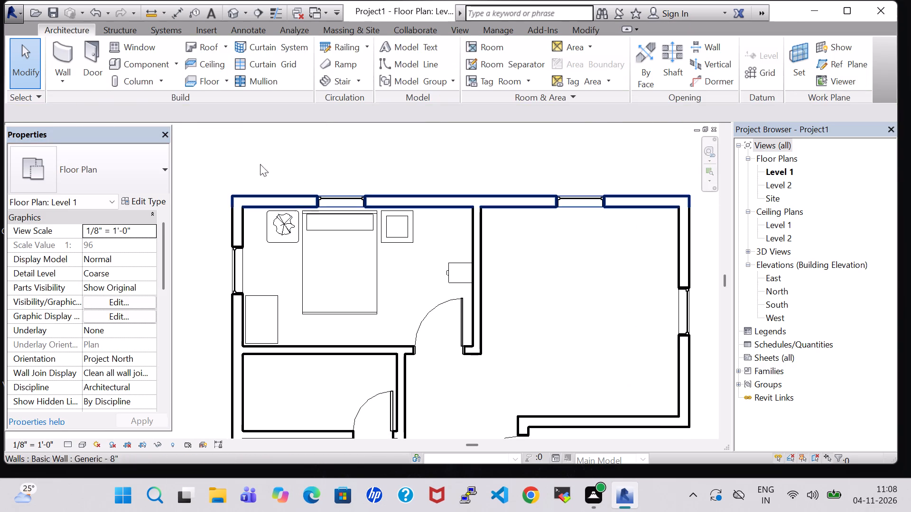
pyautogui.click(234, 14)
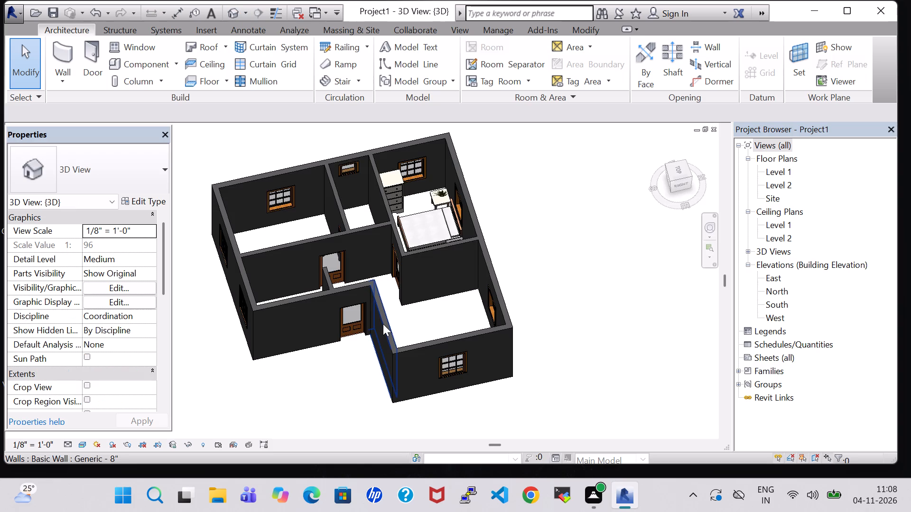
pyautogui.scroll(-1, 361, 319)
pyautogui.moveTo(335, 243); pyautogui.dragTo(326, 281, button='middle')
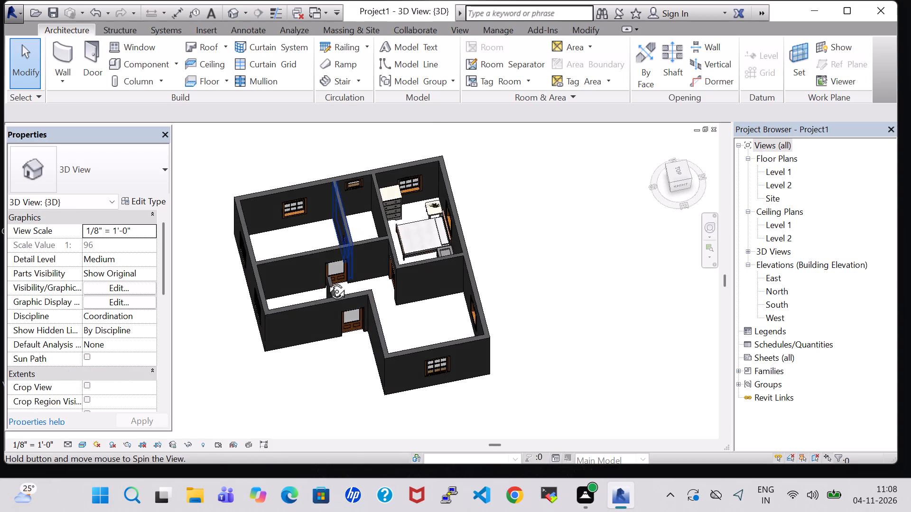
pyautogui.moveTo(326, 281); pyautogui.dragTo(276, 372, button='middle')
pyautogui.moveTo(360, 290); pyautogui.dragTo(302, 160, button='middle')
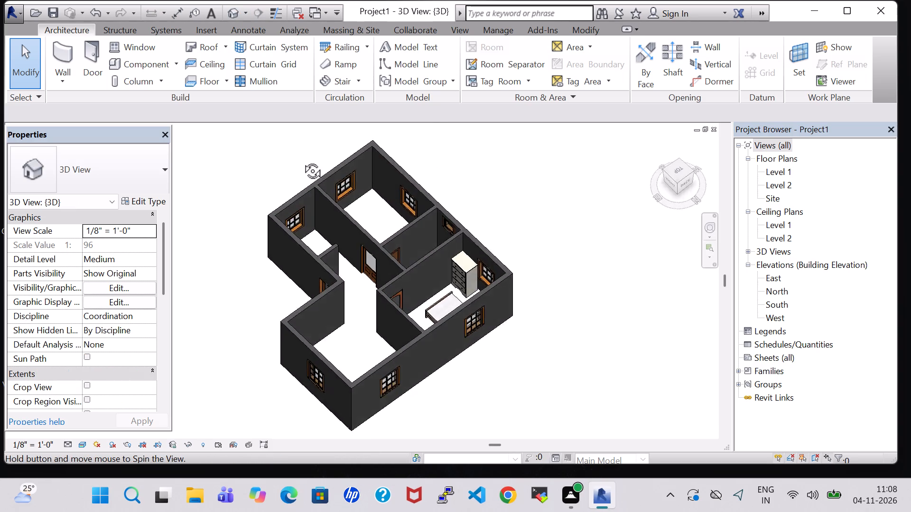
pyautogui.moveTo(302, 160); pyautogui.dragTo(474, 218, button='middle')
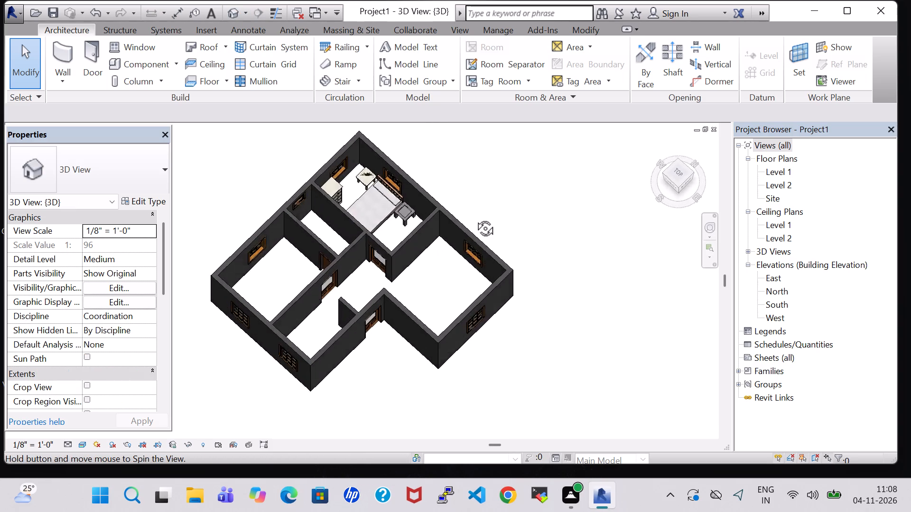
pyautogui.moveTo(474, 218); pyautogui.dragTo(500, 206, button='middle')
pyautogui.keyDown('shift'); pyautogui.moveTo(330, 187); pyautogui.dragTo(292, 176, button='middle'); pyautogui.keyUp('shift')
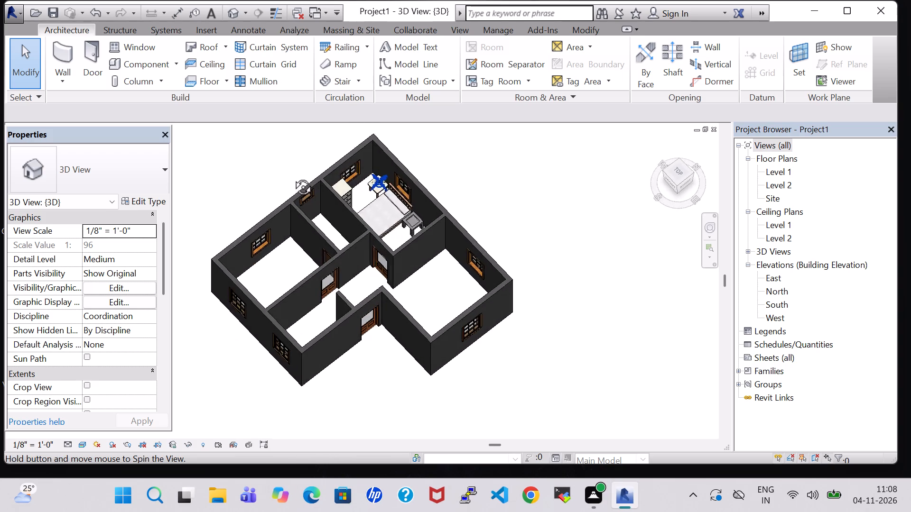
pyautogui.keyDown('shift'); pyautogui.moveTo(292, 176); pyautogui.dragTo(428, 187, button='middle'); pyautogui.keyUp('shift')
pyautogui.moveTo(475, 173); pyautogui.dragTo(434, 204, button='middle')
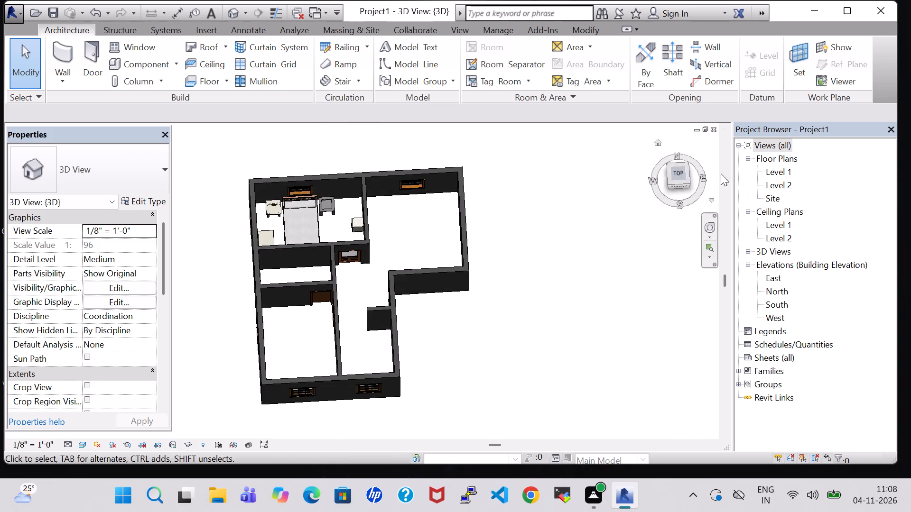
# Return to the Level 1 floor plan and load the Tub-Free Standing-3D family from the Plumbing library's Architectural, Fixtures, Bathtubs folder.
pyautogui.doubleClick(781, 171)
pyautogui.scroll(-1, 532, 238)
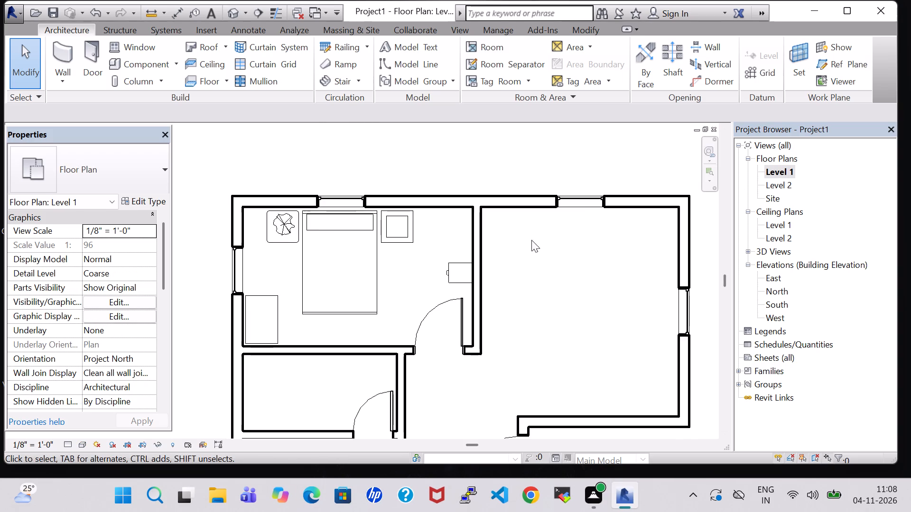
pyautogui.scroll(-3, 531, 240)
pyautogui.moveTo(521, 253); pyautogui.dragTo(451, 198, button='middle')
pyautogui.click(143, 65)
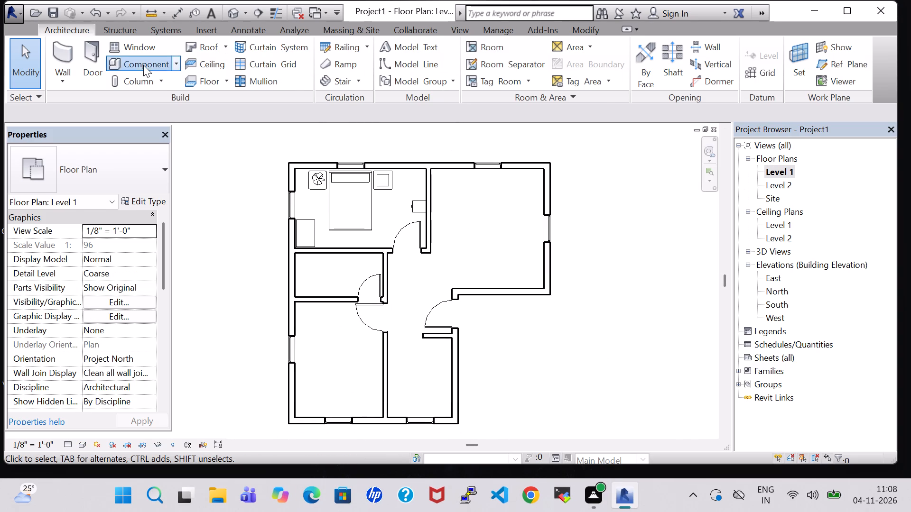
pyautogui.click(584, 65)
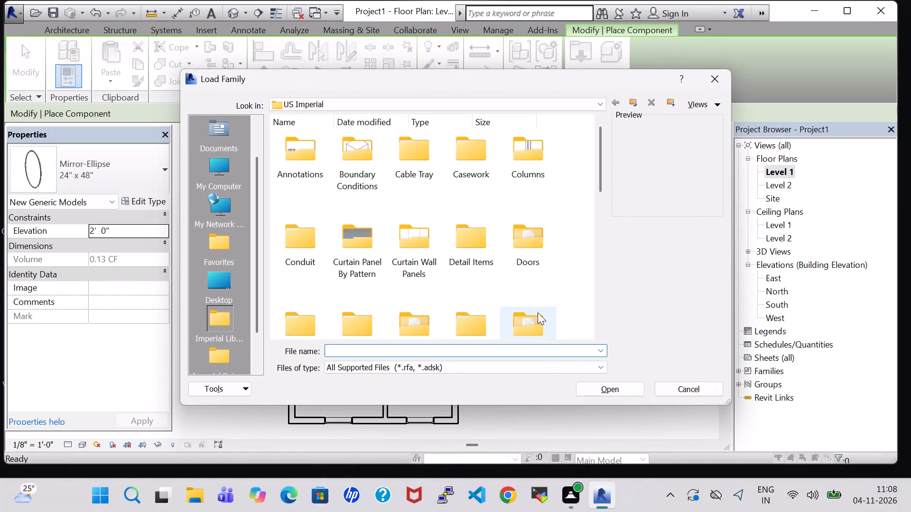
pyautogui.scroll(-2, 534, 314)
pyautogui.scroll(2, 528, 221)
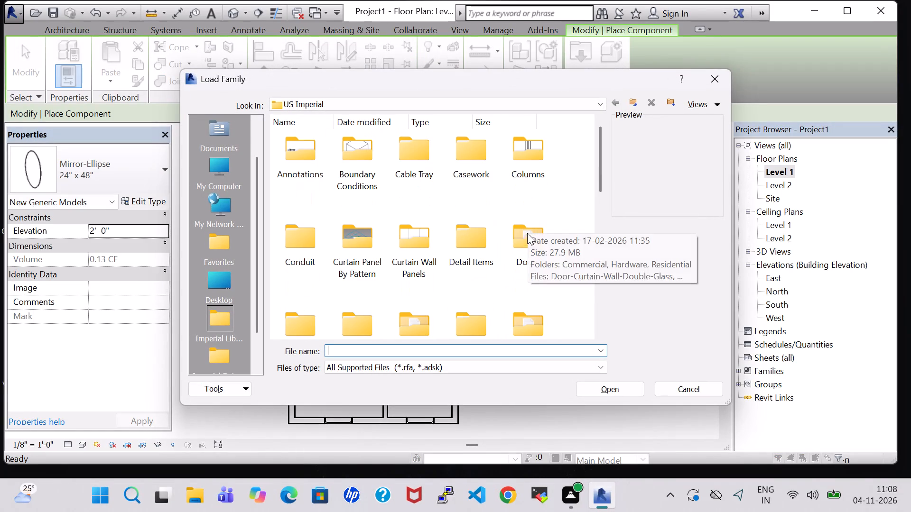
pyautogui.click(525, 243)
pyautogui.press('p')
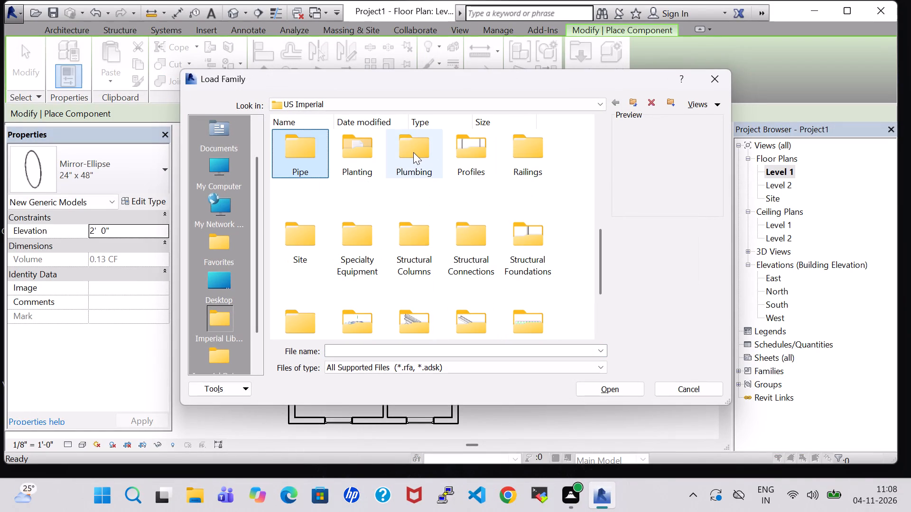
pyautogui.doubleClick(413, 152)
pyautogui.doubleClick(307, 157)
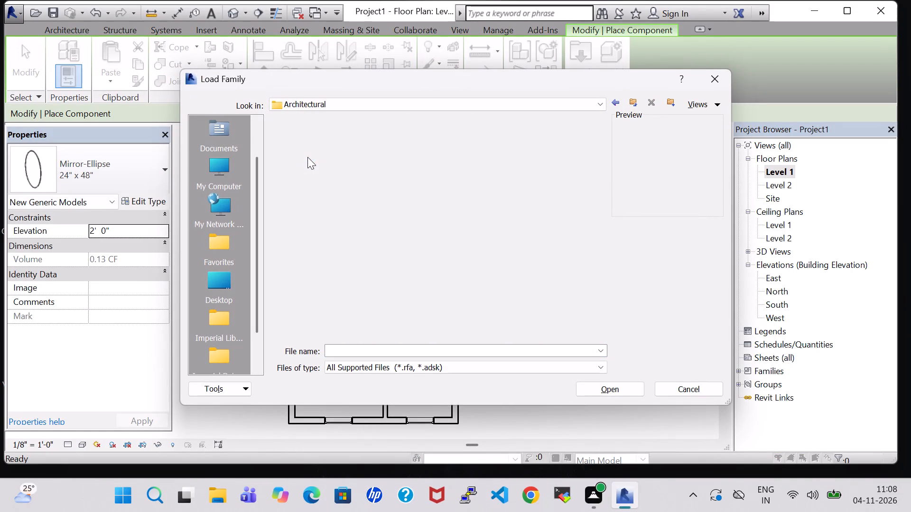
pyautogui.doubleClick(352, 173)
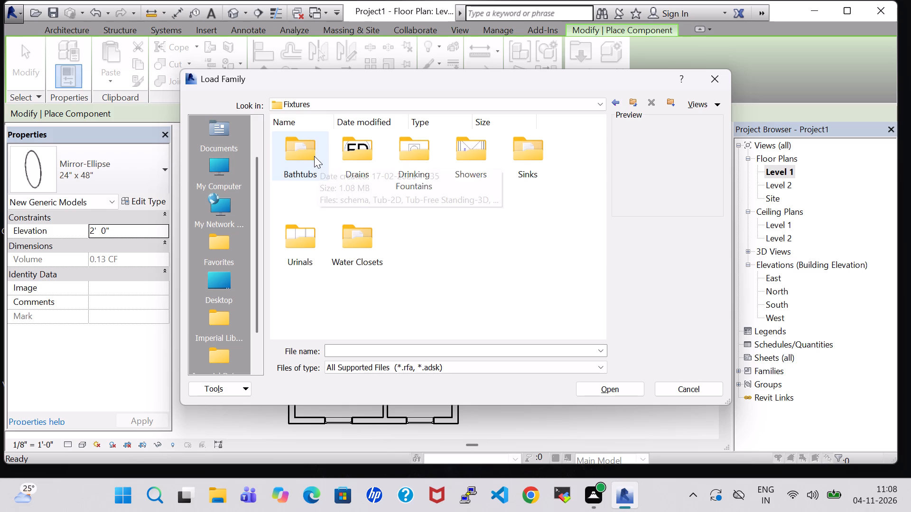
pyautogui.doubleClick(314, 156)
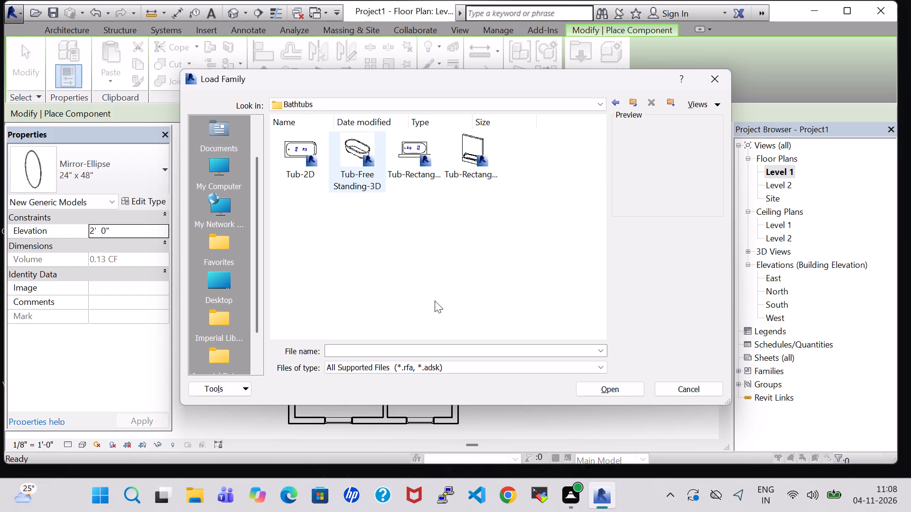
pyautogui.click(360, 165)
pyautogui.click(603, 389)
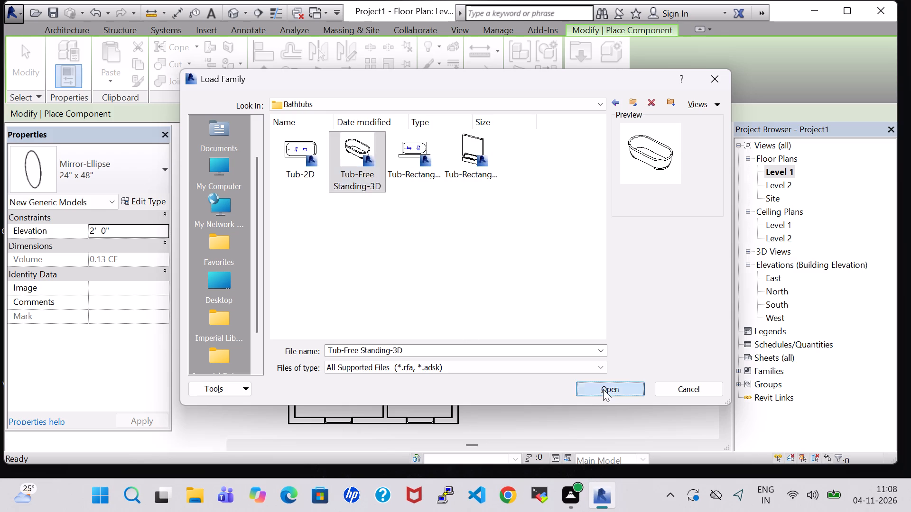
# Place the 30" x 60" tub lengthwise north-south beside the bathroom's west wall, with its drain end to the north.
pyautogui.scroll(5, 326, 276)
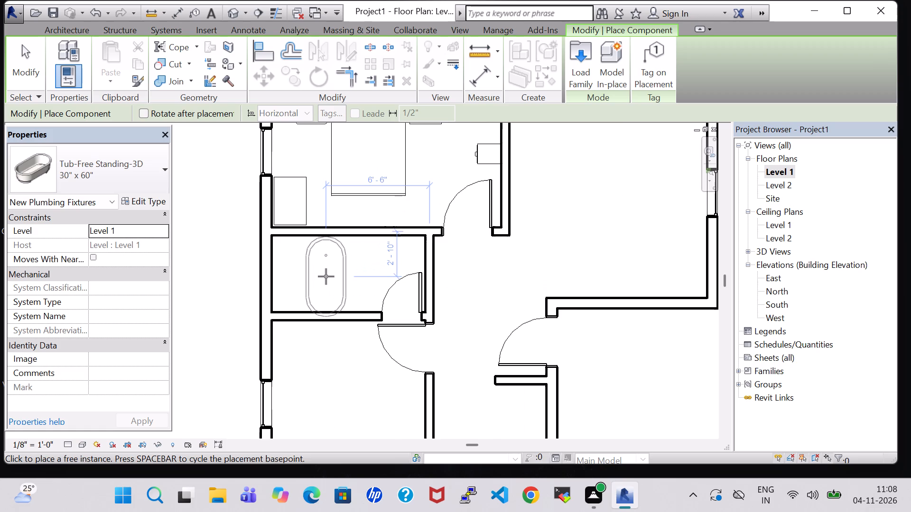
pyautogui.press('space')
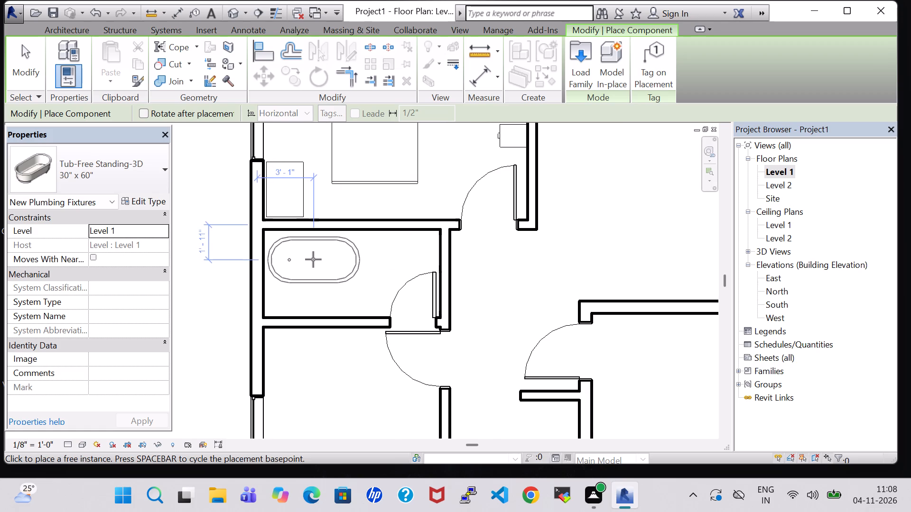
pyautogui.press('space')
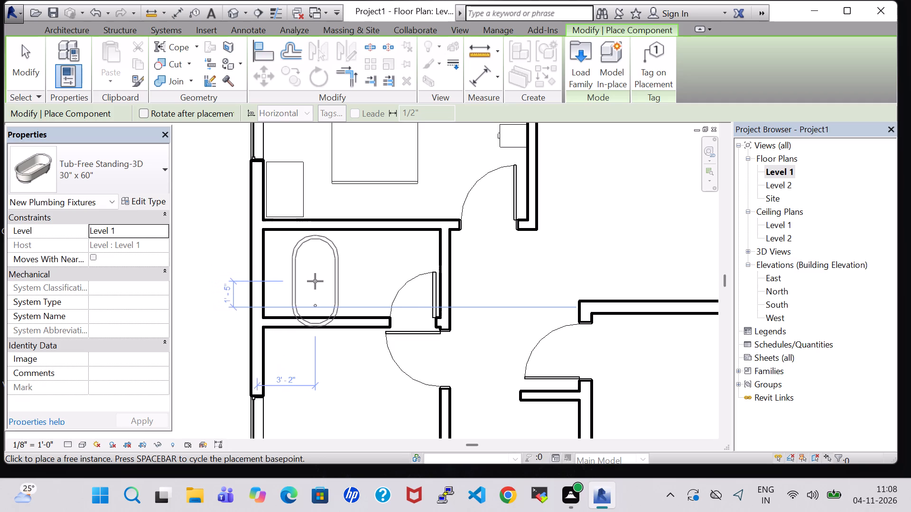
pyautogui.press('space')
pyautogui.press('space')
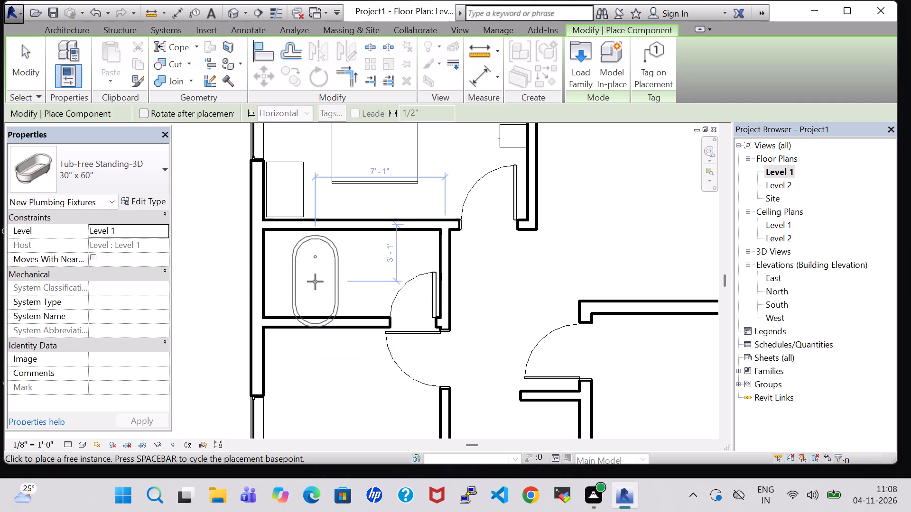
pyautogui.click(292, 275)
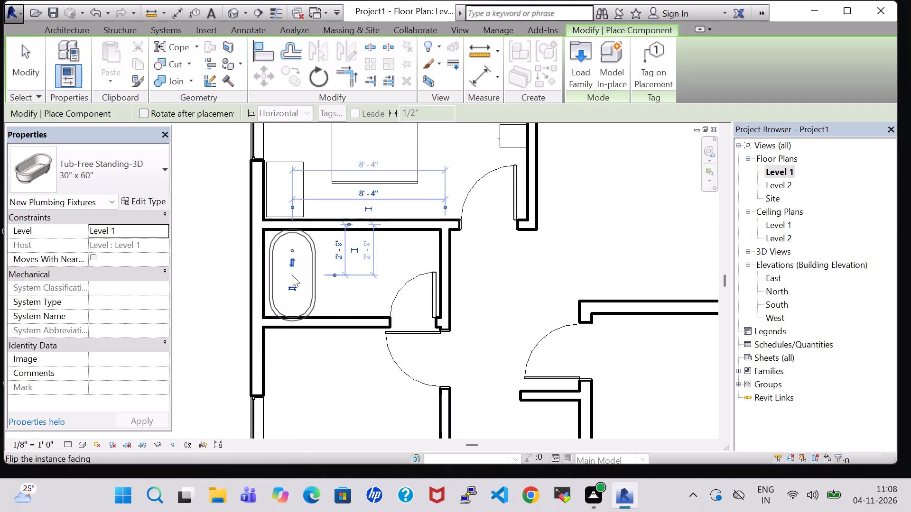
pyautogui.press('Escape')
pyautogui.press('Escape')
# Set the bathtub type's length to 4' 0".
pyautogui.click(314, 283)
pyautogui.click(146, 204)
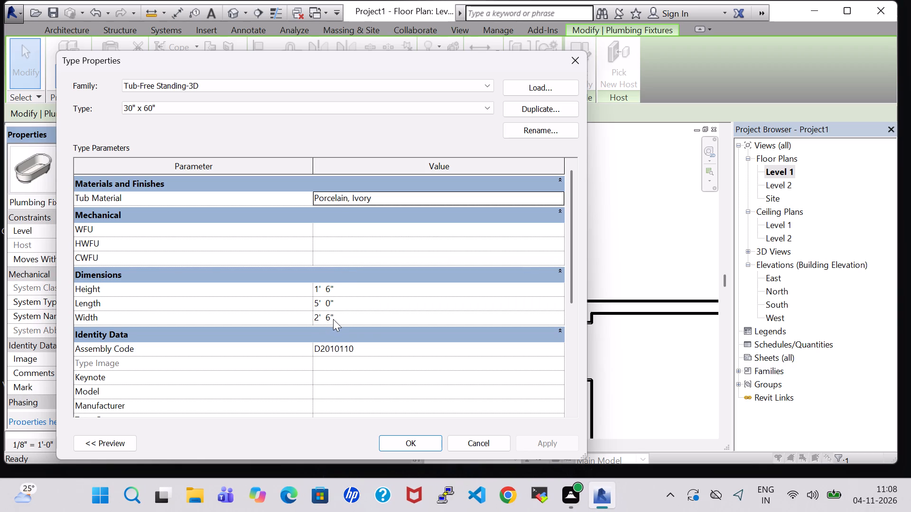
pyautogui.click(319, 304)
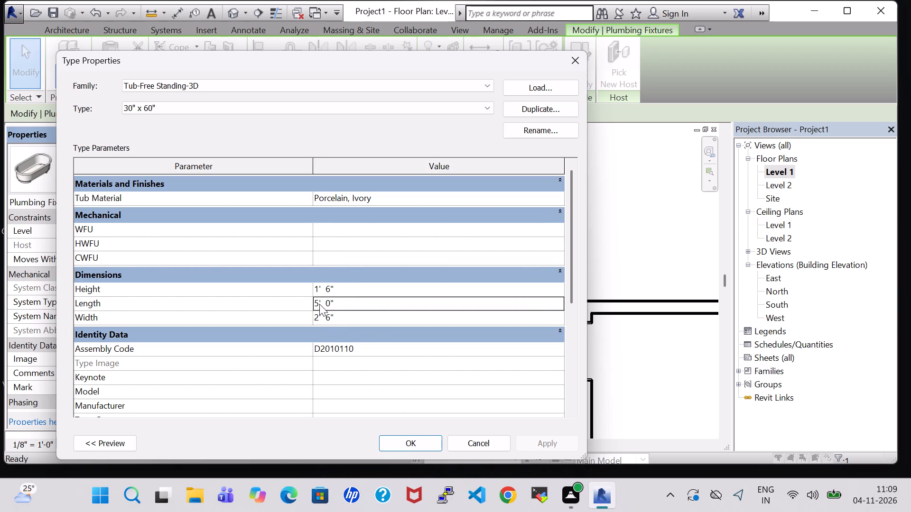
pyautogui.press('BackSpace')
pyautogui.press('4')
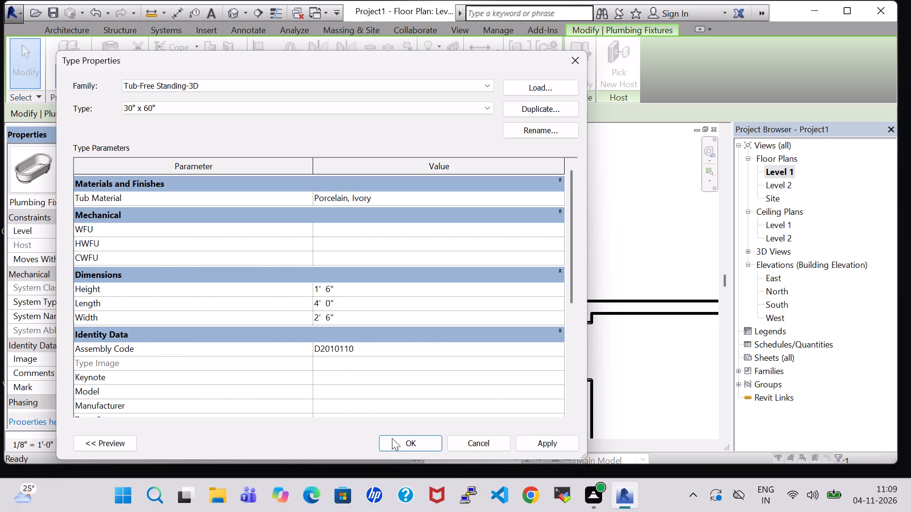
pyautogui.click(395, 447)
pyautogui.click(379, 272)
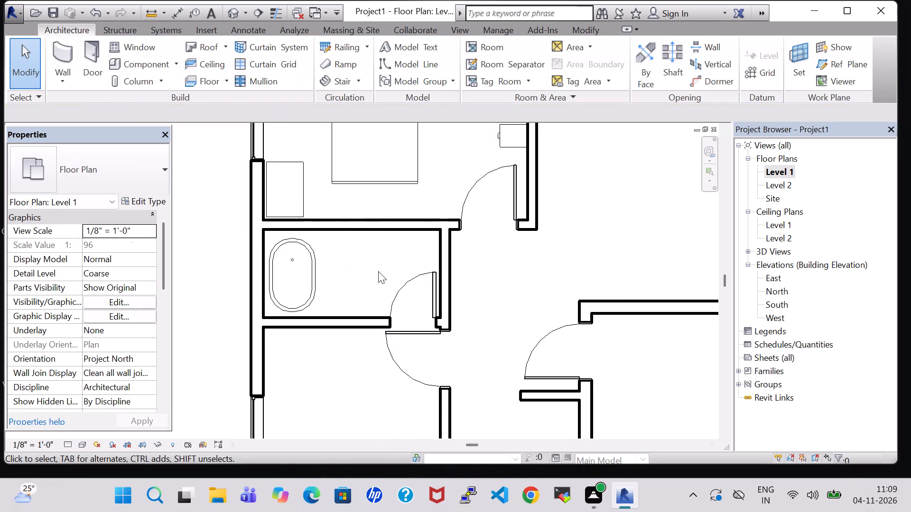
# Nudge the bathtub one increment north and one increment west, closer to the bathroom's northwest corner.
pyautogui.press('Up')
pyautogui.click(301, 265)
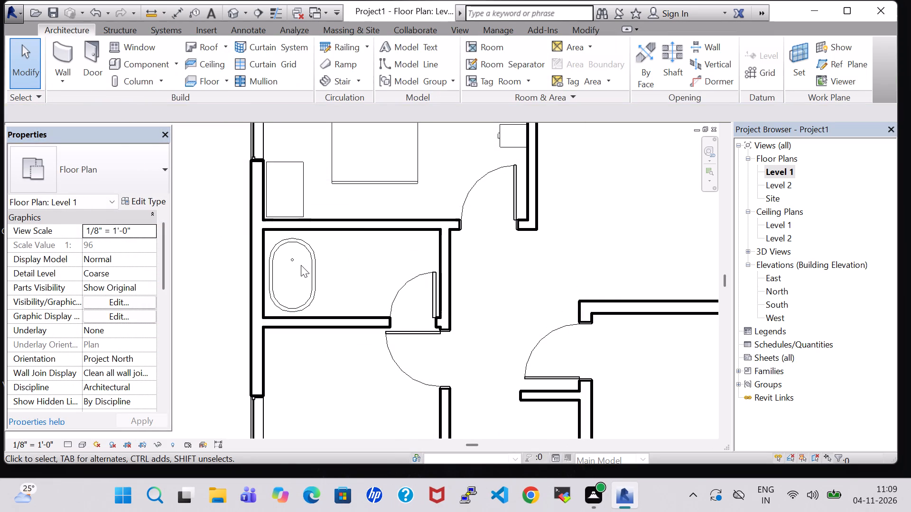
pyautogui.click(311, 262)
pyautogui.press('Up')
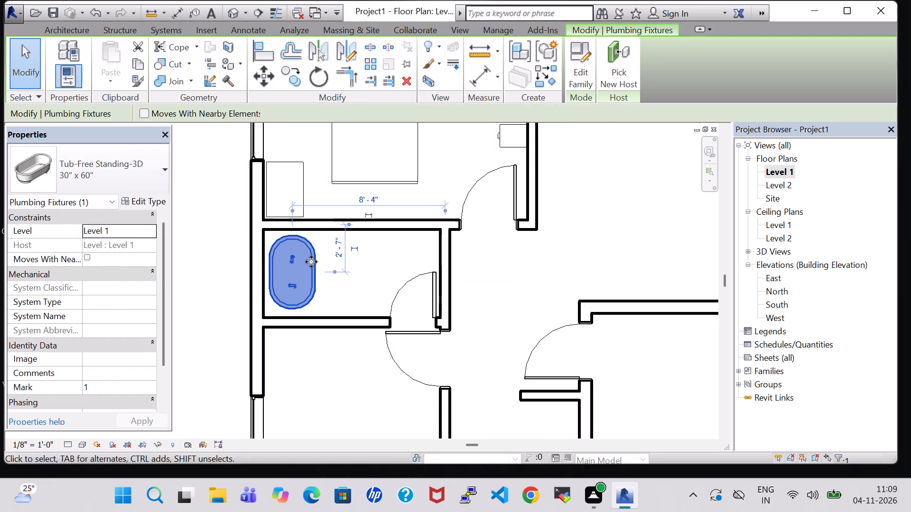
pyautogui.press('Left')
pyautogui.click(370, 271)
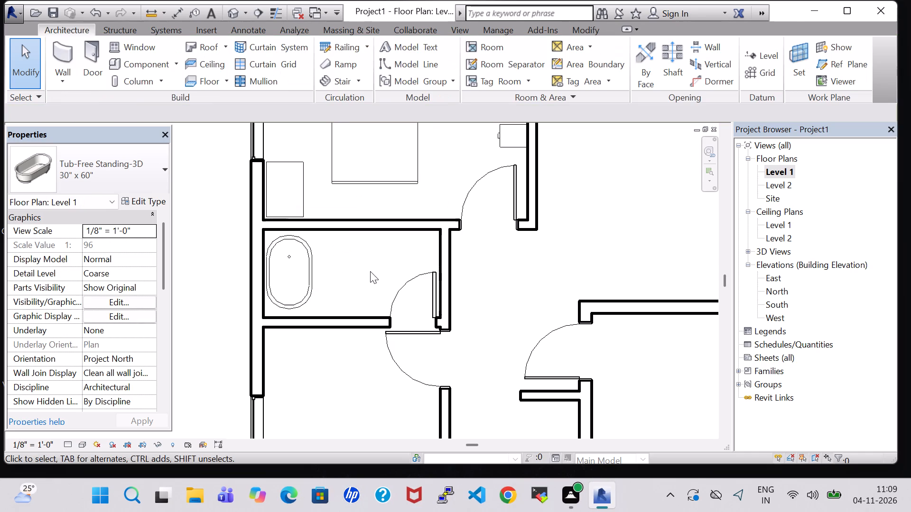
# Load the Toilet-Domestic-3D family from the Plumbing library's Architectural, Fixtures, Water Closets folder.
pyautogui.scroll(-2, 370, 271)
pyautogui.click(148, 68)
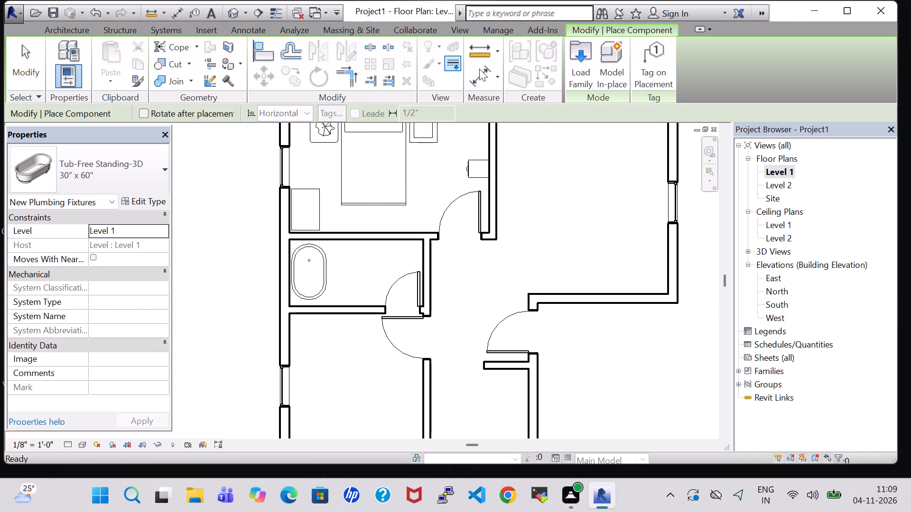
pyautogui.click(580, 54)
pyautogui.scroll(-1, 502, 269)
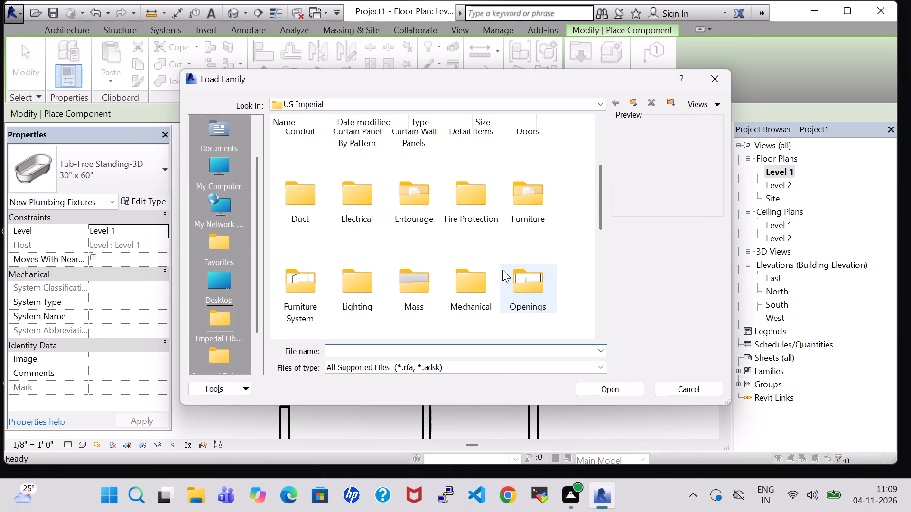
pyautogui.click(537, 212)
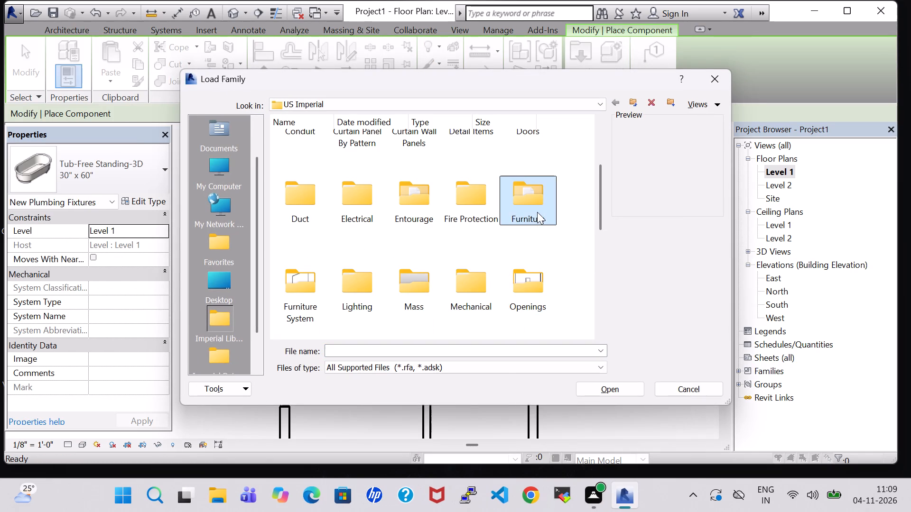
pyautogui.press('p')
pyautogui.doubleClick(415, 150)
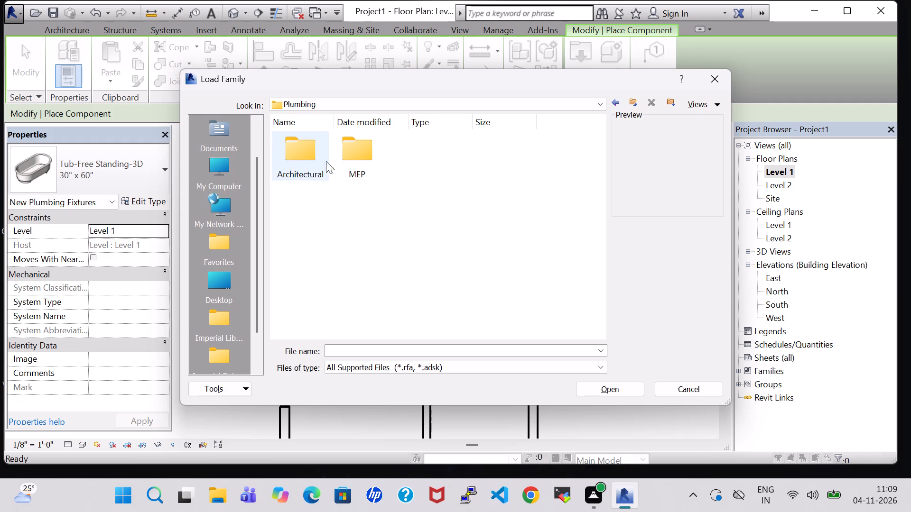
pyautogui.doubleClick(295, 153)
pyautogui.doubleClick(364, 165)
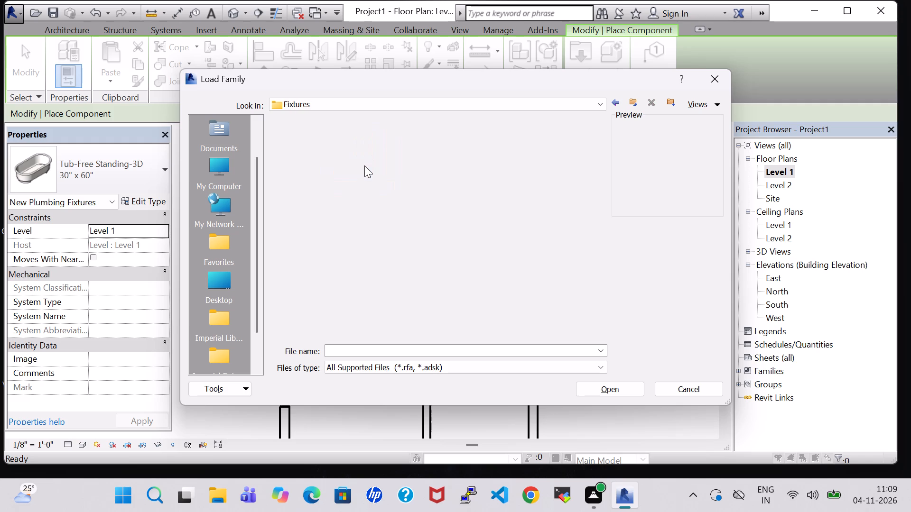
pyautogui.doubleClick(344, 241)
pyautogui.click(473, 155)
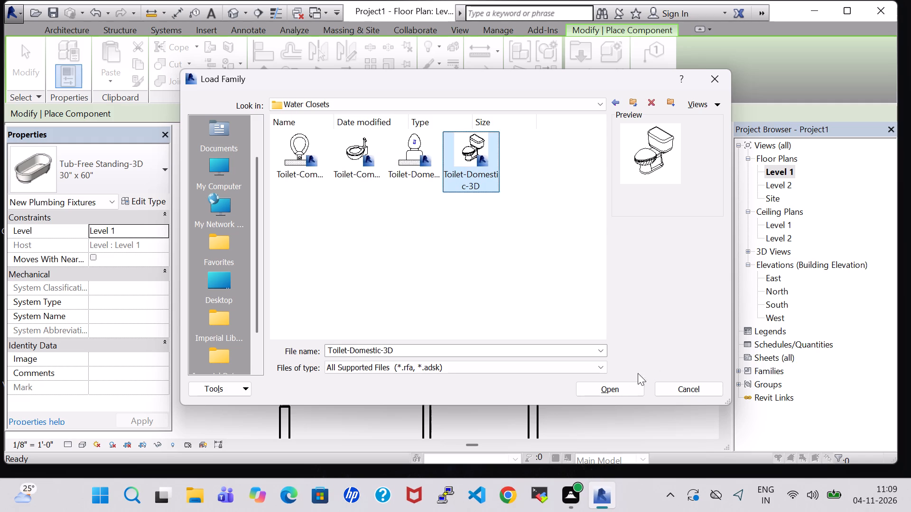
pyautogui.click(625, 387)
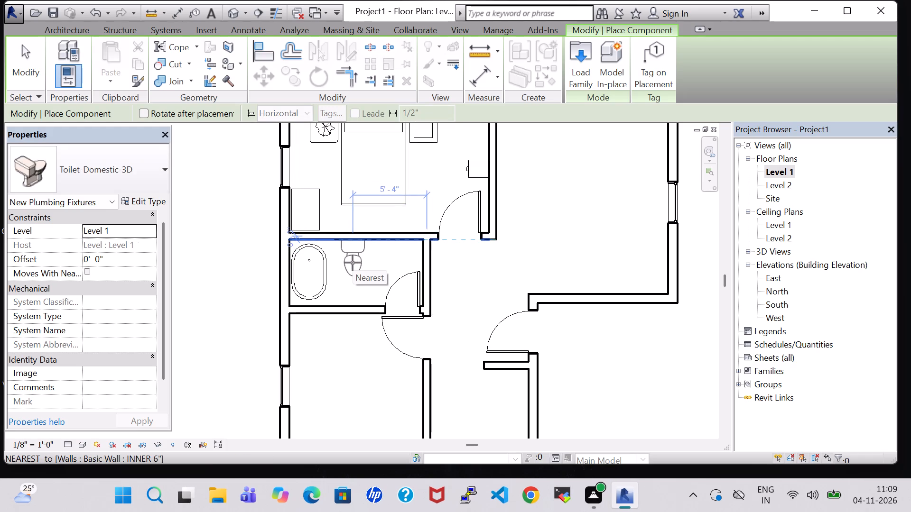
# Place the domestic toilet against the bathroom's north wall, just east of the bathtub.
pyautogui.click(353, 263)
pyautogui.press('Escape')
pyautogui.press('Escape')
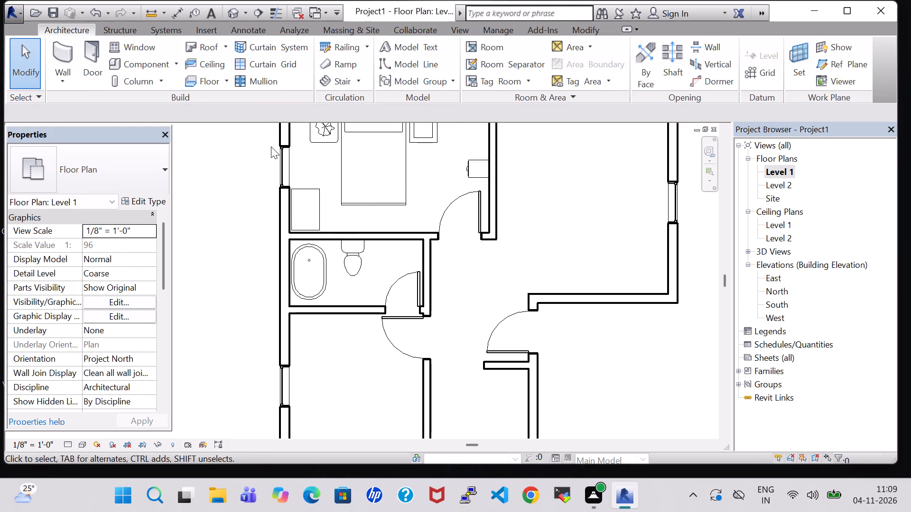
# Load the Sink Vanity-Square family from the Plumbing library's Architectural, Fixtures, Sinks folder.
pyautogui.click(135, 62)
pyautogui.click(574, 59)
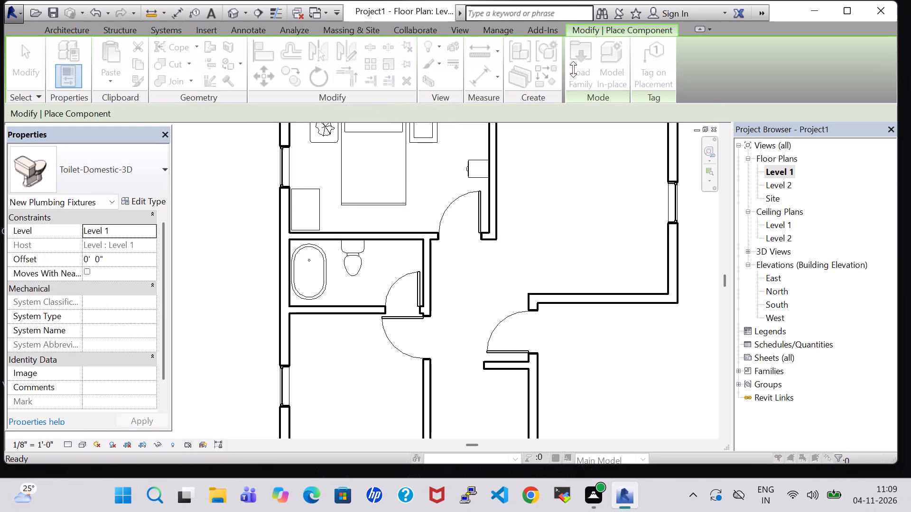
pyautogui.doubleClick(530, 325)
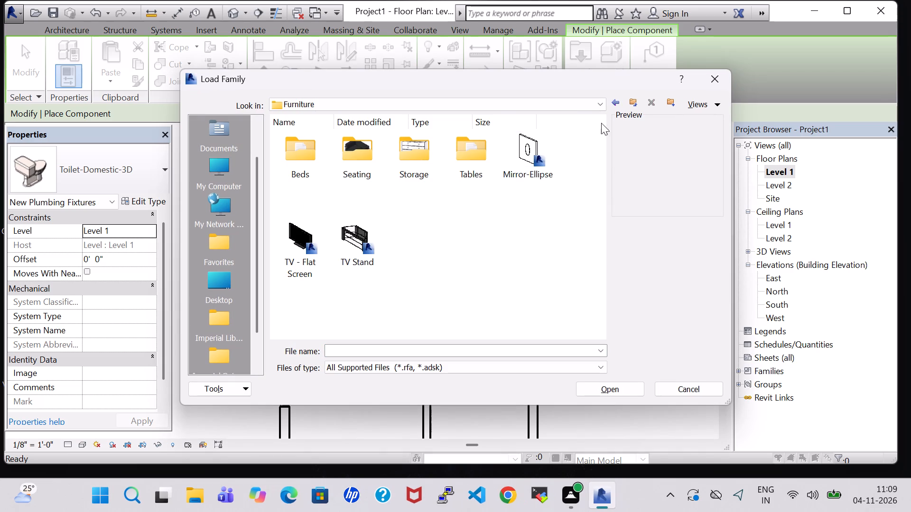
pyautogui.click(613, 102)
pyautogui.click(525, 228)
pyautogui.press('p')
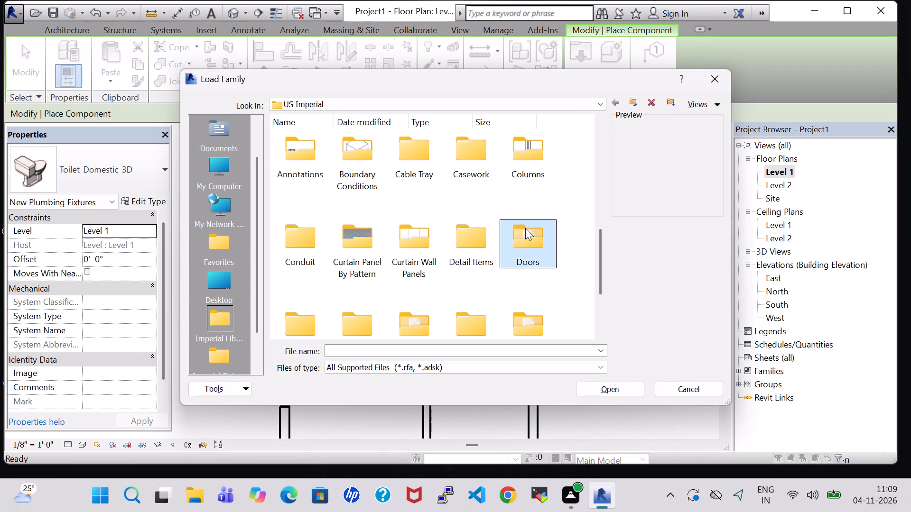
pyautogui.doubleClick(406, 157)
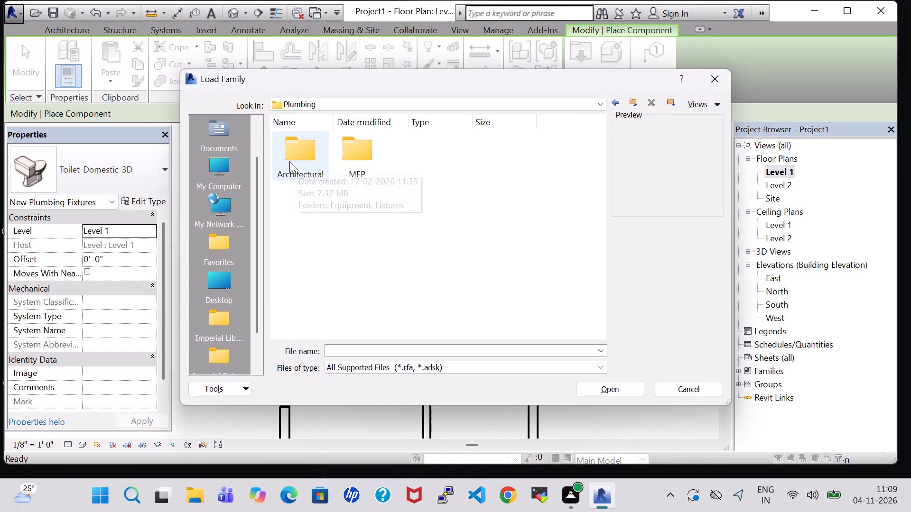
pyautogui.doubleClick(289, 161)
pyautogui.doubleClick(377, 160)
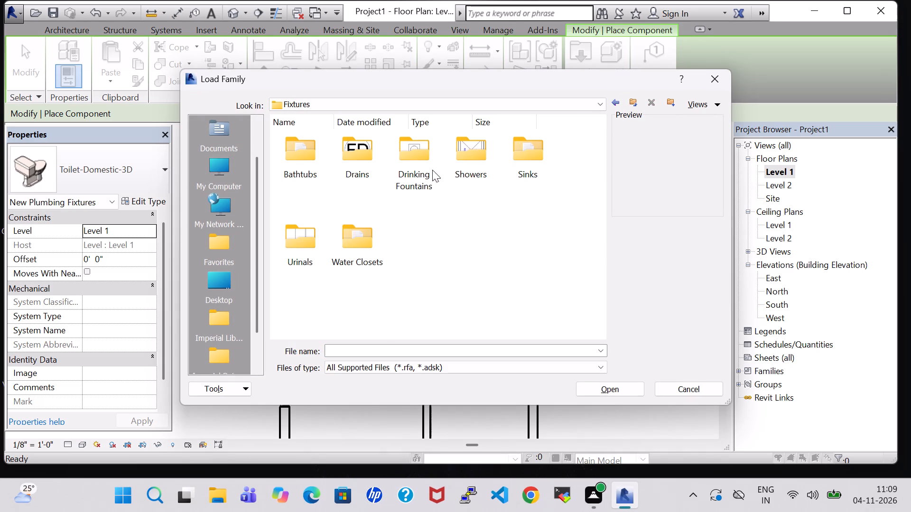
pyautogui.doubleClick(534, 157)
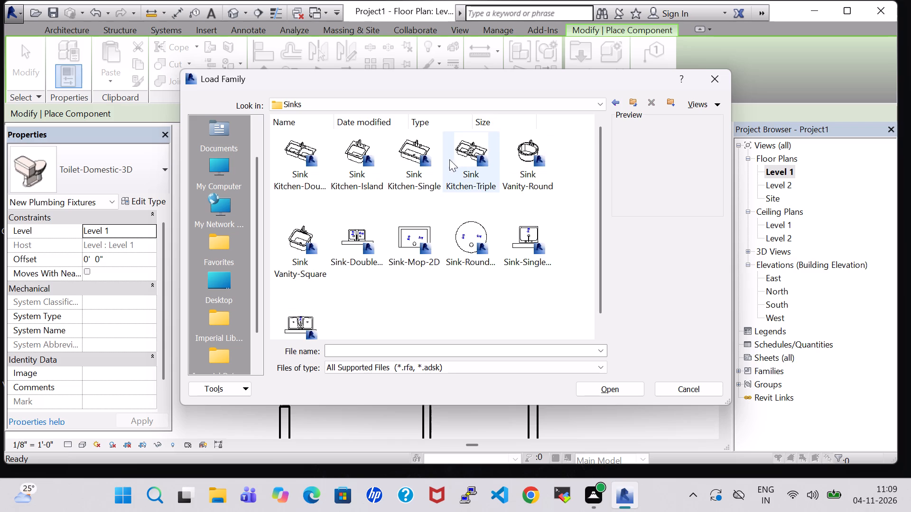
pyautogui.click(303, 239)
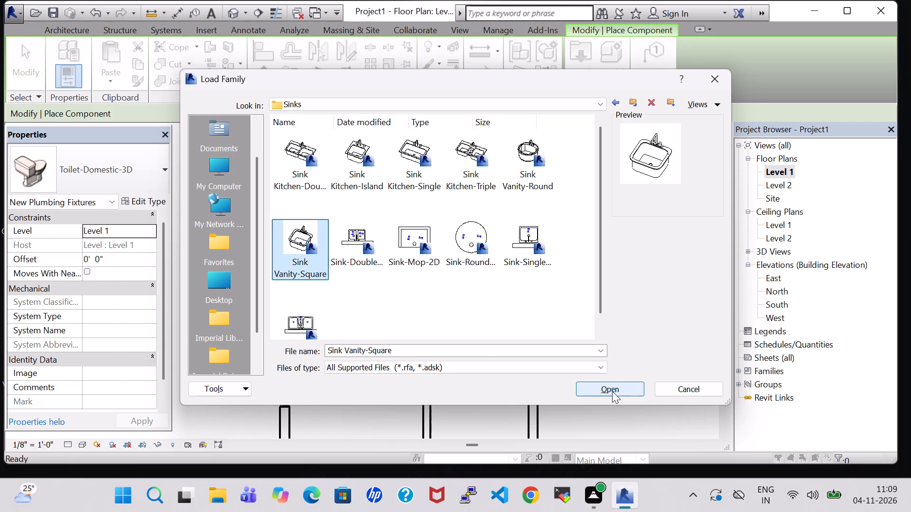
pyautogui.click(612, 391)
# Place the 20" x 18" square vanity sink against the bathroom's north wall, east of the toilet.
pyautogui.scroll(3, 396, 248)
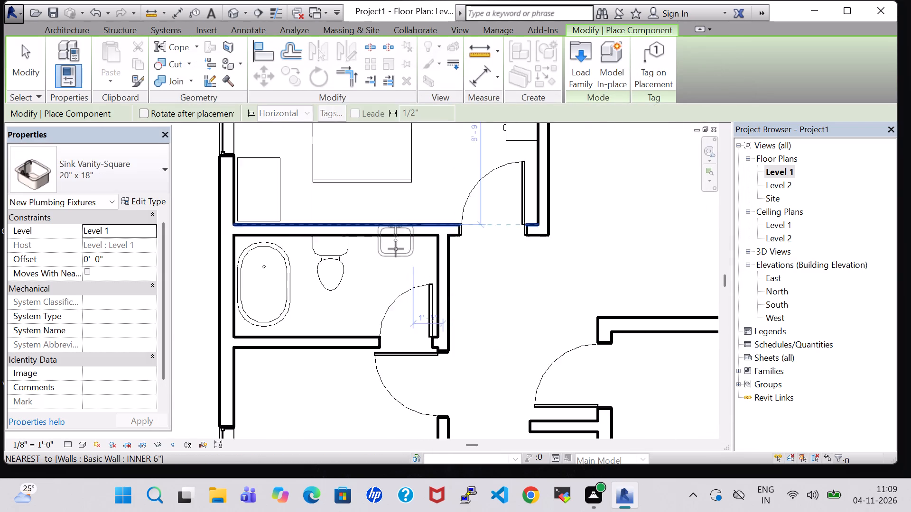
pyautogui.scroll(2, 396, 249)
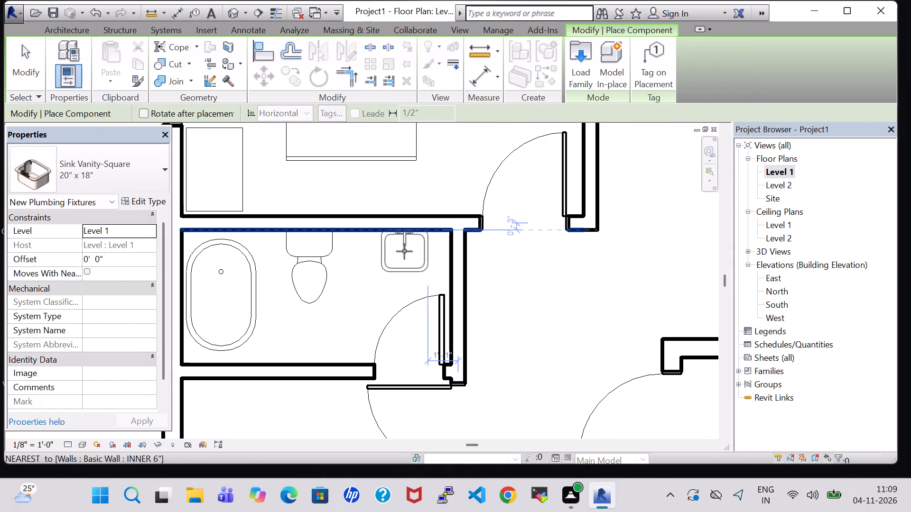
pyautogui.click(404, 251)
pyautogui.press('Escape')
pyautogui.press('Escape')
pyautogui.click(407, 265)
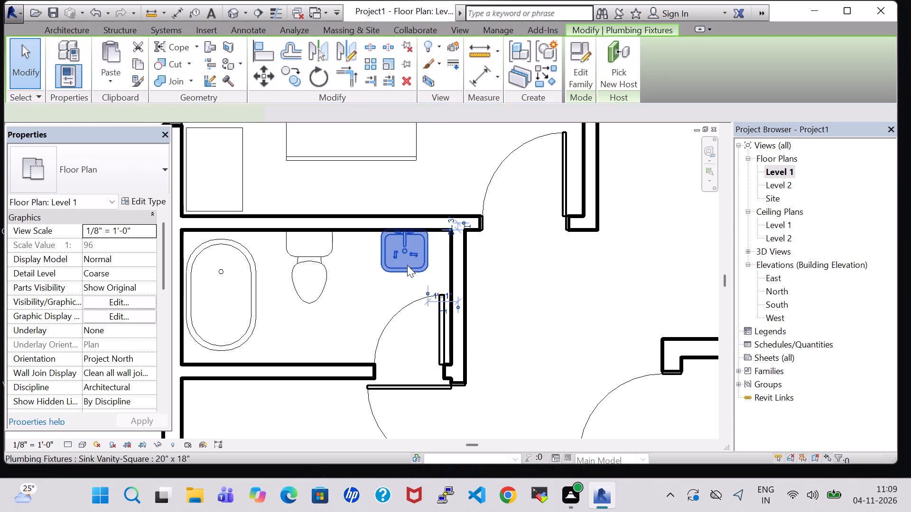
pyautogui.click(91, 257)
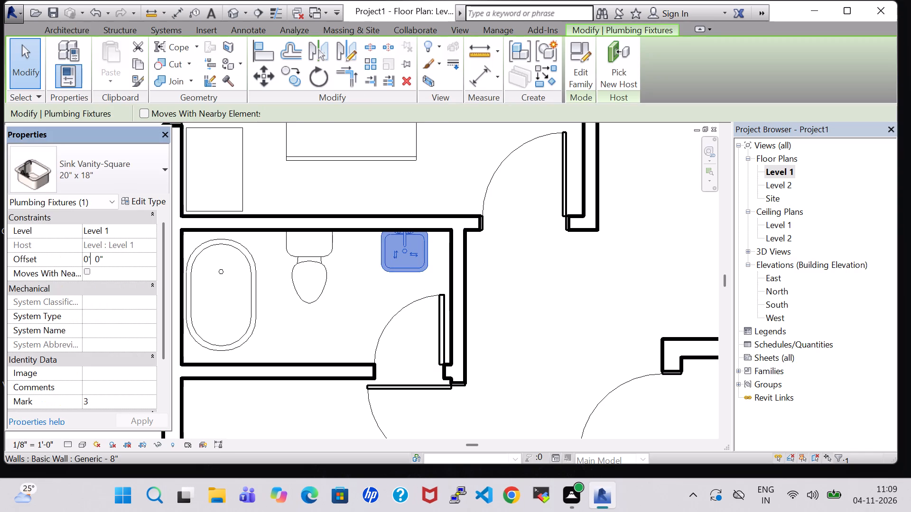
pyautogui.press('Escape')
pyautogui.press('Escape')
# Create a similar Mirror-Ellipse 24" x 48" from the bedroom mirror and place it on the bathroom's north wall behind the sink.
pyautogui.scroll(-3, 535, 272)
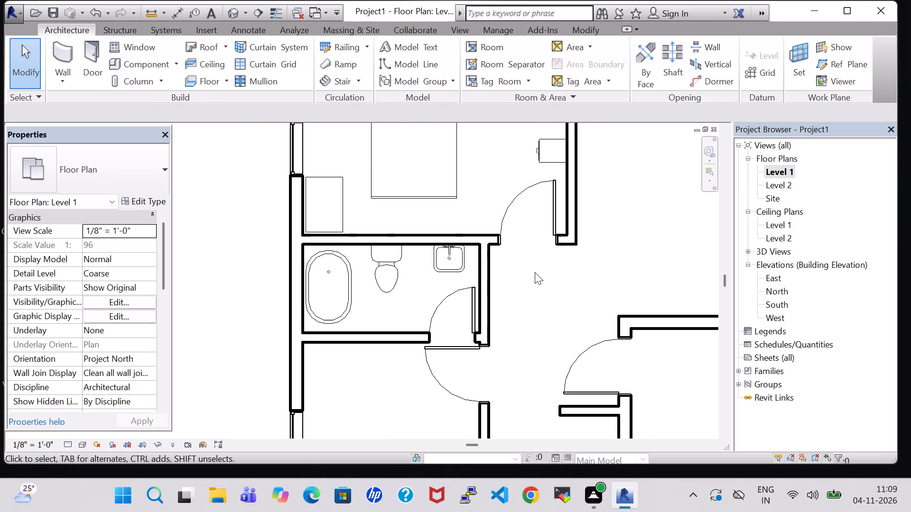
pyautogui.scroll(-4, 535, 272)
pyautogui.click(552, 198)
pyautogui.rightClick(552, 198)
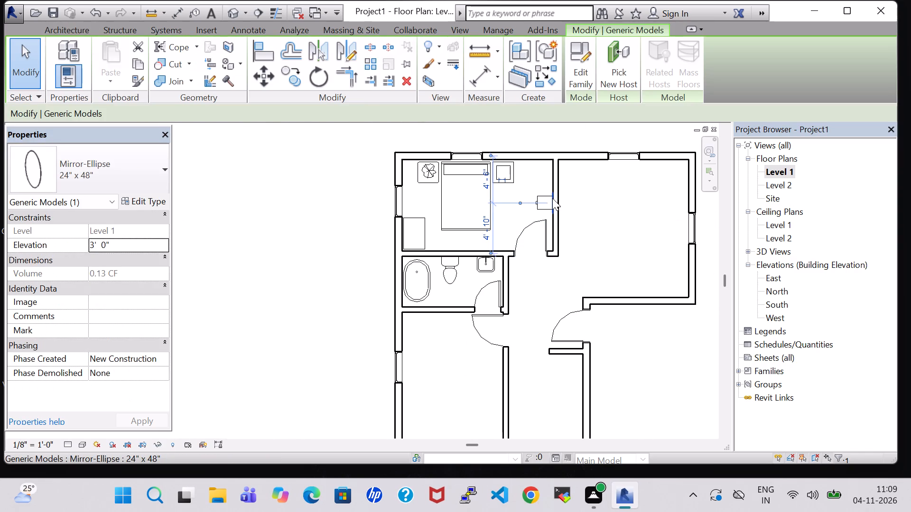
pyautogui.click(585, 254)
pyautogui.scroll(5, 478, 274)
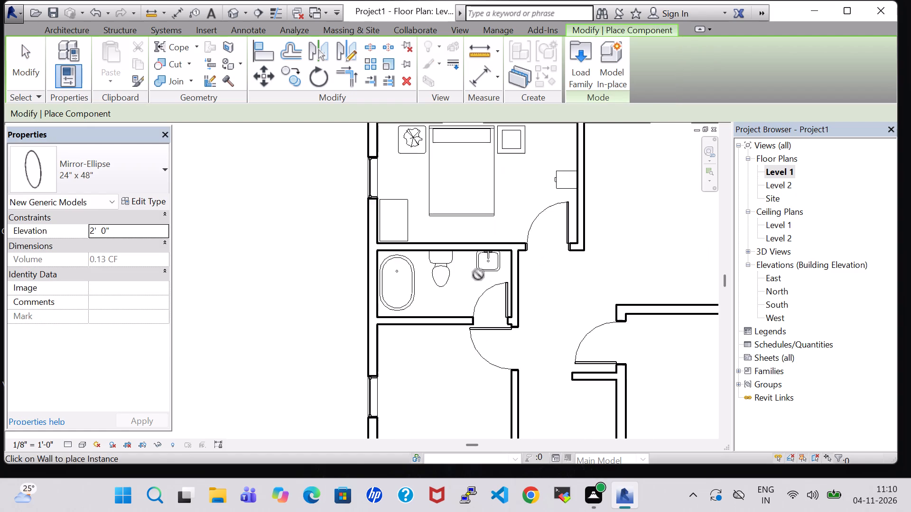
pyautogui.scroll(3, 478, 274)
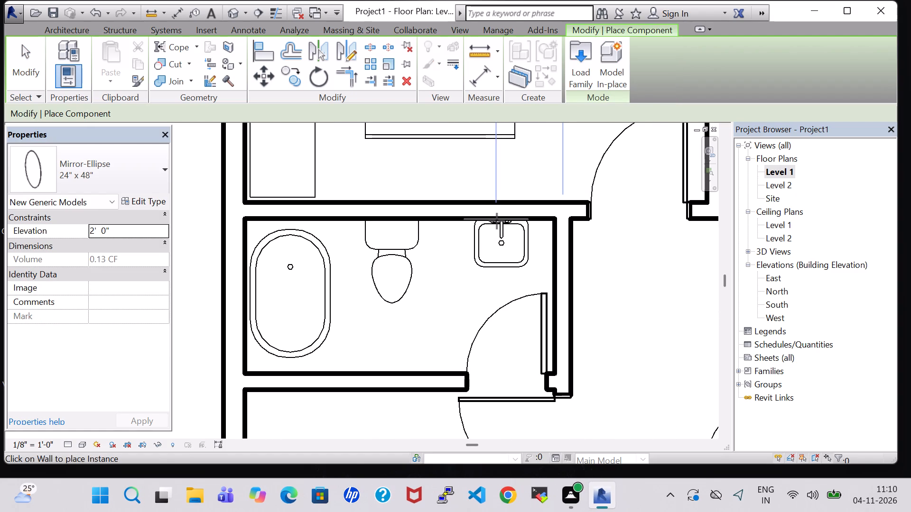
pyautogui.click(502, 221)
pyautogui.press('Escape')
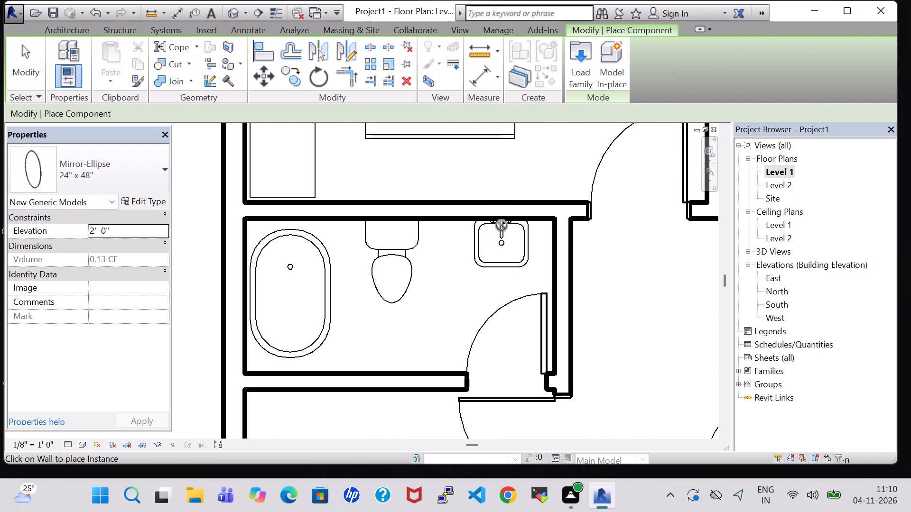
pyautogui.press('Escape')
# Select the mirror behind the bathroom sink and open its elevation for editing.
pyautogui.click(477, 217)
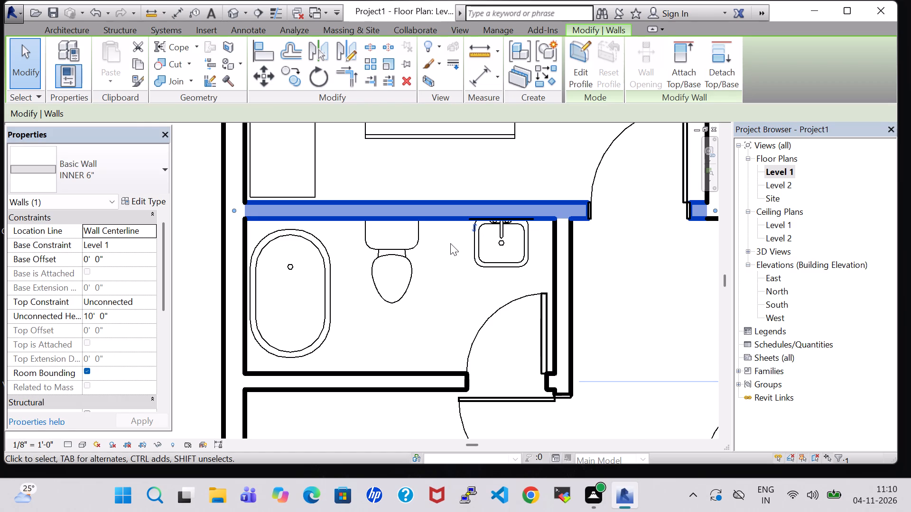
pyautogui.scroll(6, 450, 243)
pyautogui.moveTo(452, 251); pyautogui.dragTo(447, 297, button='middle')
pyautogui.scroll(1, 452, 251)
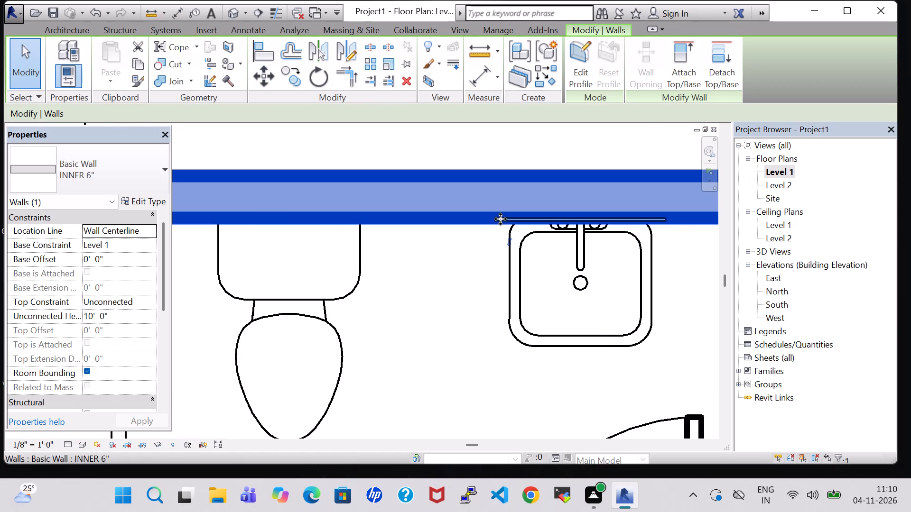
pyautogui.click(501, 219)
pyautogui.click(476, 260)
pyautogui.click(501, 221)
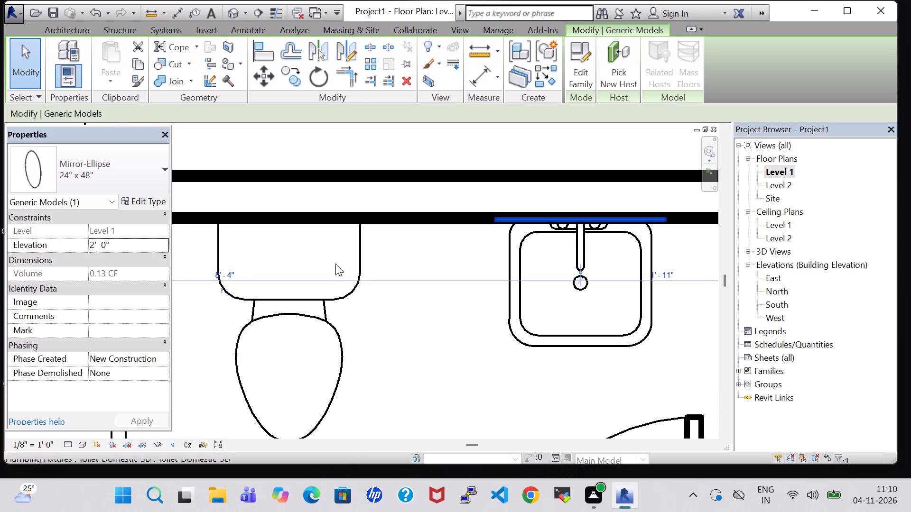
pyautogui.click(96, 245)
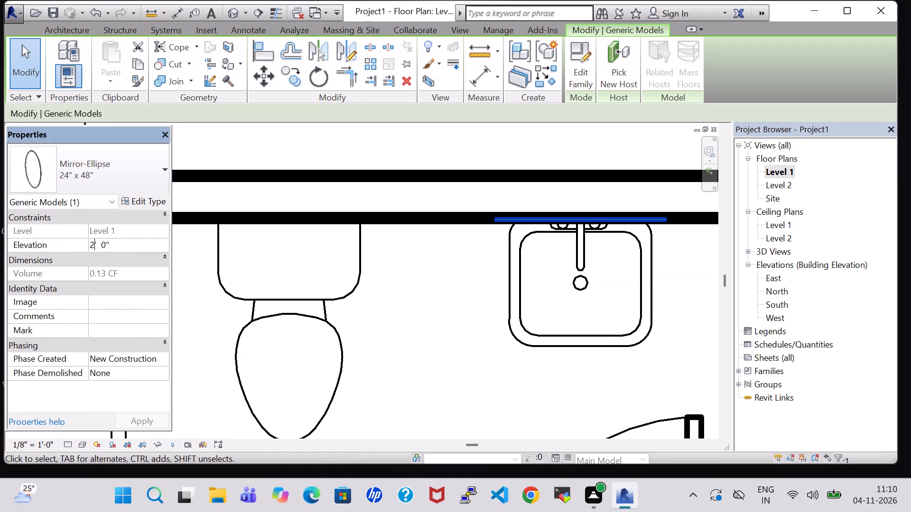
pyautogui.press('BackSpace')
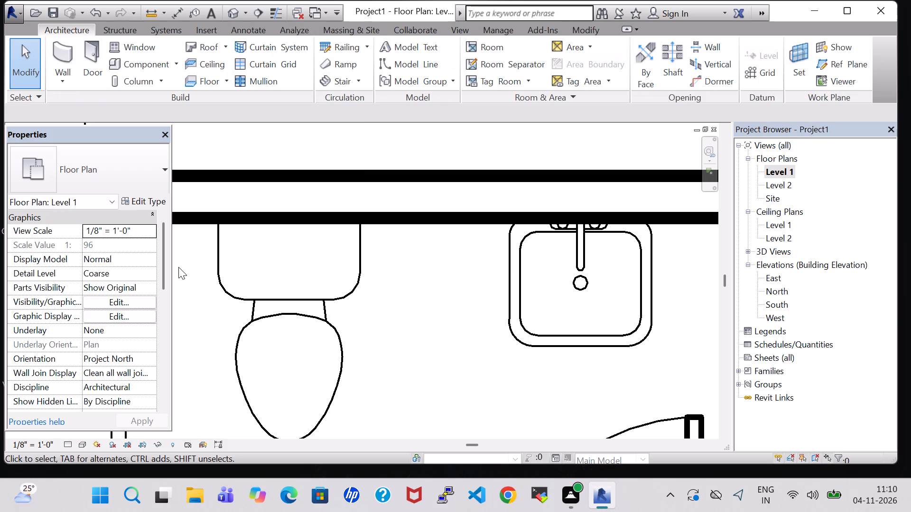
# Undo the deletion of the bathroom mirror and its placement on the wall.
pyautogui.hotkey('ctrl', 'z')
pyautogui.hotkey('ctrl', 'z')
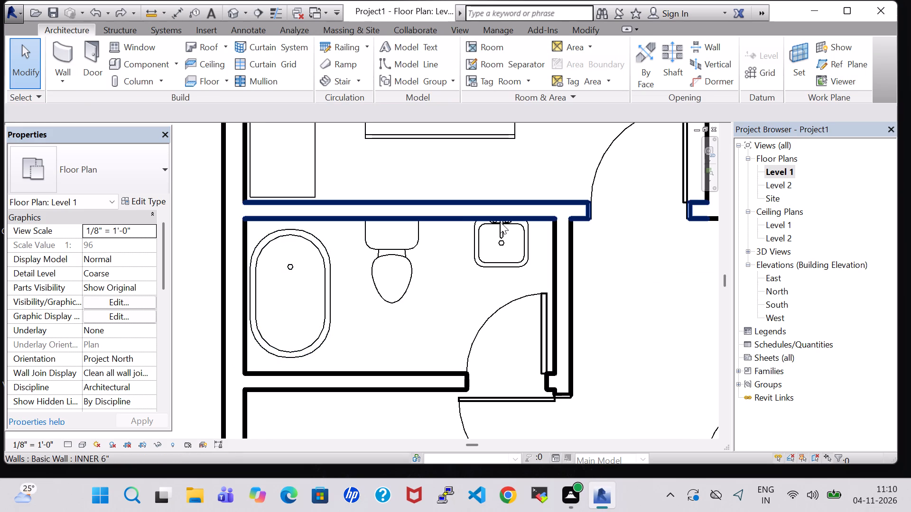
# Place a Mirror-Ellipse 24" x 48" component on the bathroom's north wall, directly behind the sink.
pyautogui.click(141, 65)
pyautogui.click(586, 68)
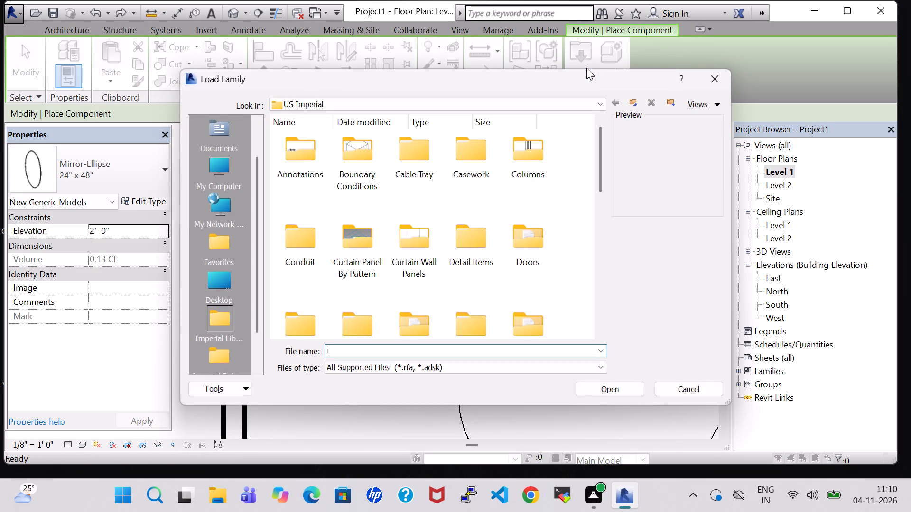
pyautogui.click(716, 80)
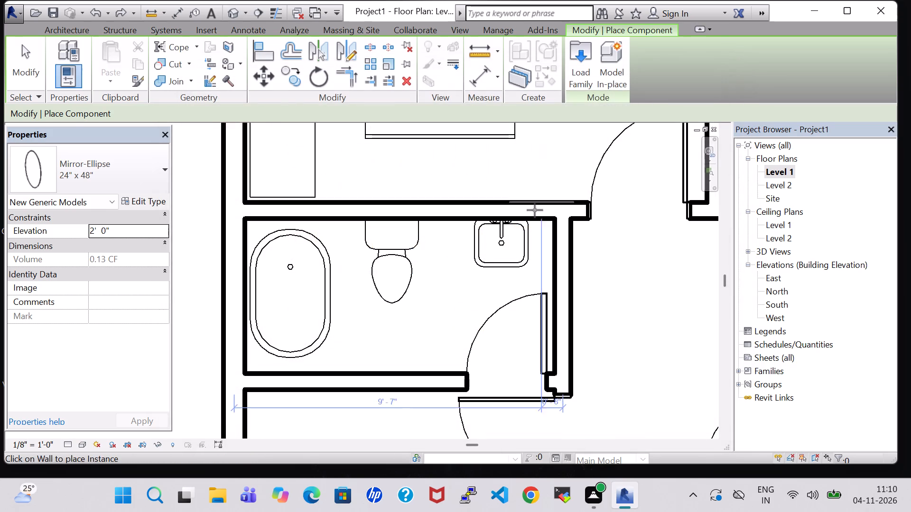
pyautogui.scroll(3, 513, 218)
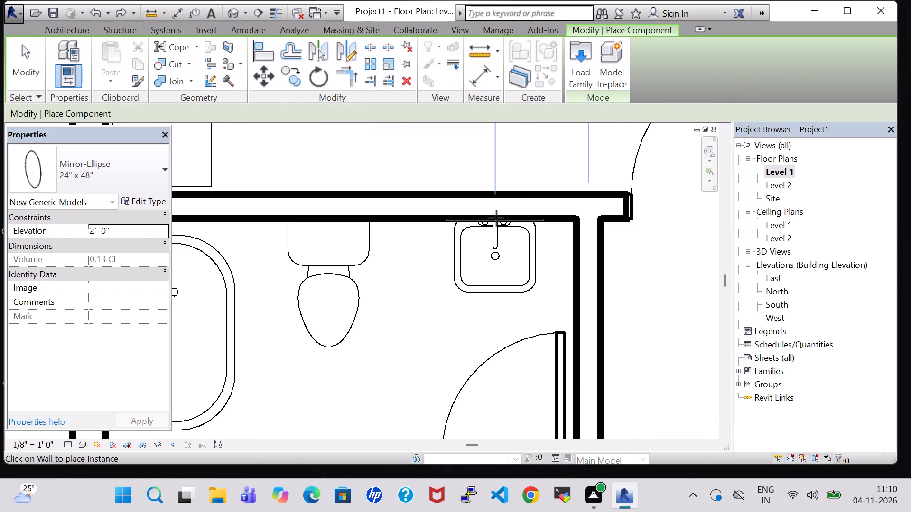
pyautogui.click(497, 218)
pyautogui.press('Escape')
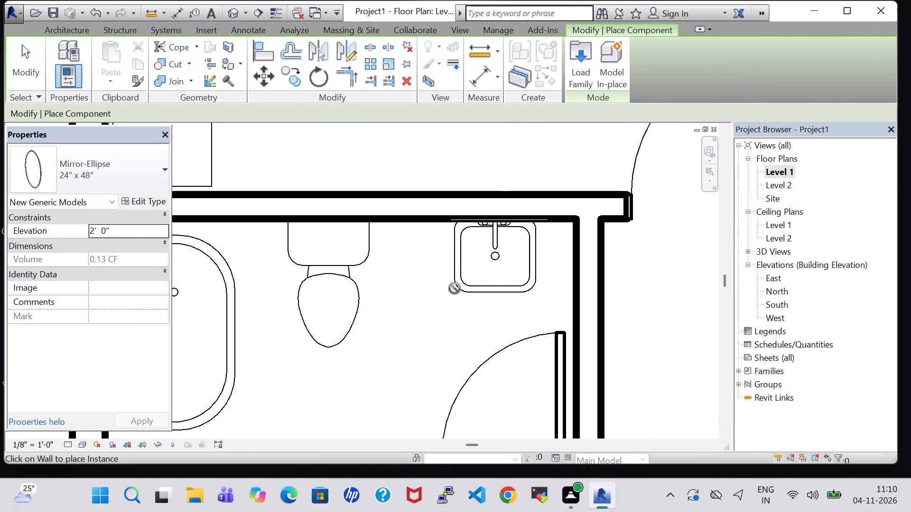
pyautogui.press('Escape')
# Set the bathroom mirror's elevation to 3' 5".
pyautogui.click(454, 220)
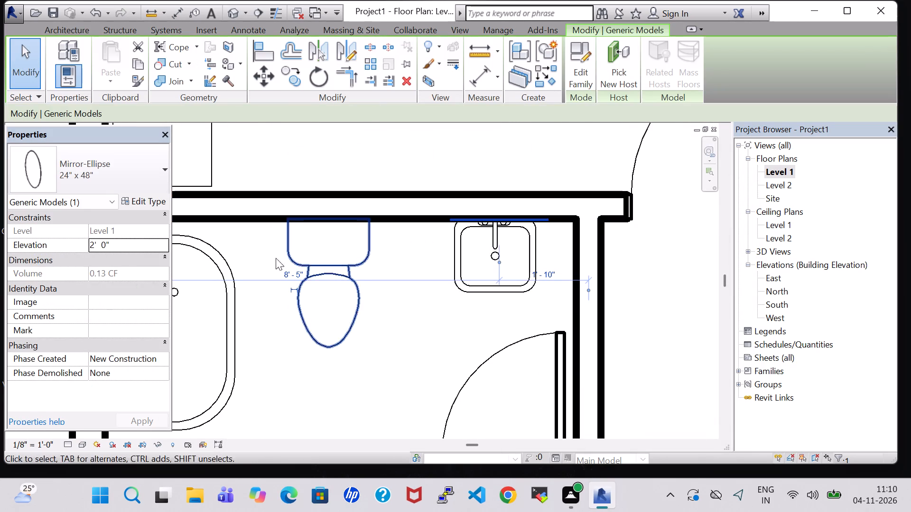
pyautogui.click(95, 244)
pyautogui.press('BackSpace')
pyautogui.press('3')
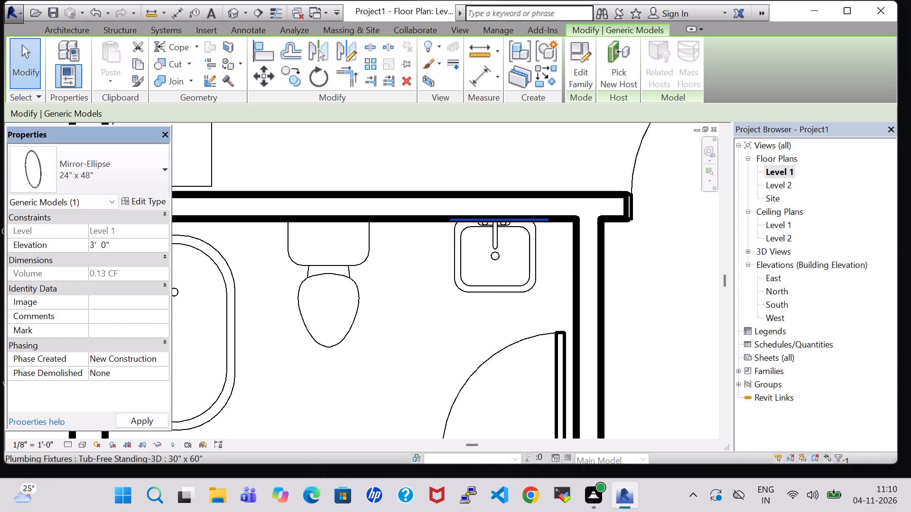
pyautogui.press('Right')
pyautogui.press('Right')
pyautogui.press('Right')
pyautogui.press('Right')
pyautogui.press('BackSpace')
pyautogui.press('5')
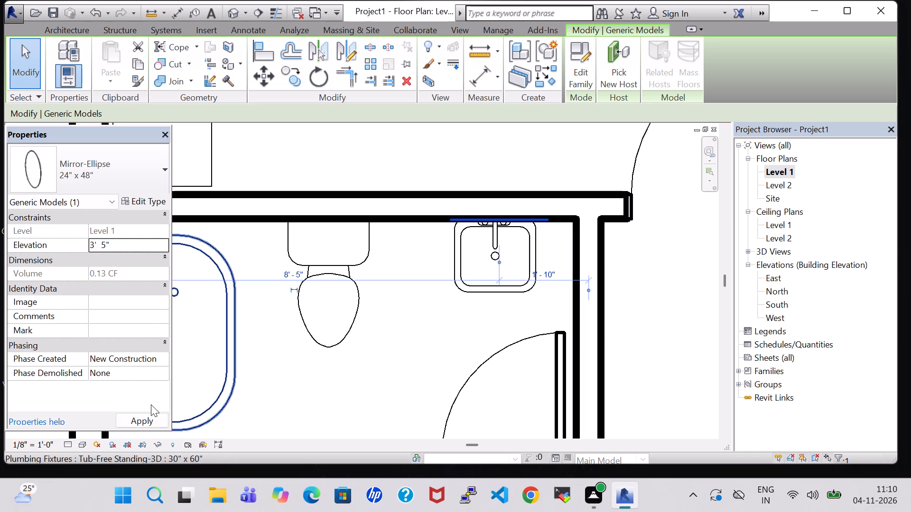
pyautogui.click(146, 421)
pyautogui.click(405, 328)
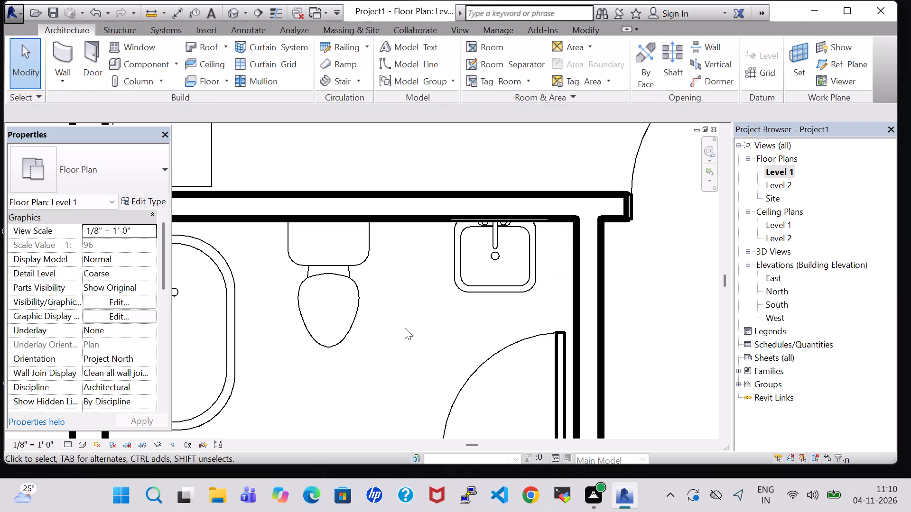
# Nudge the bathroom mirror one increment west to line it up with the sink.
pyautogui.click(457, 219)
pyautogui.press('Left')
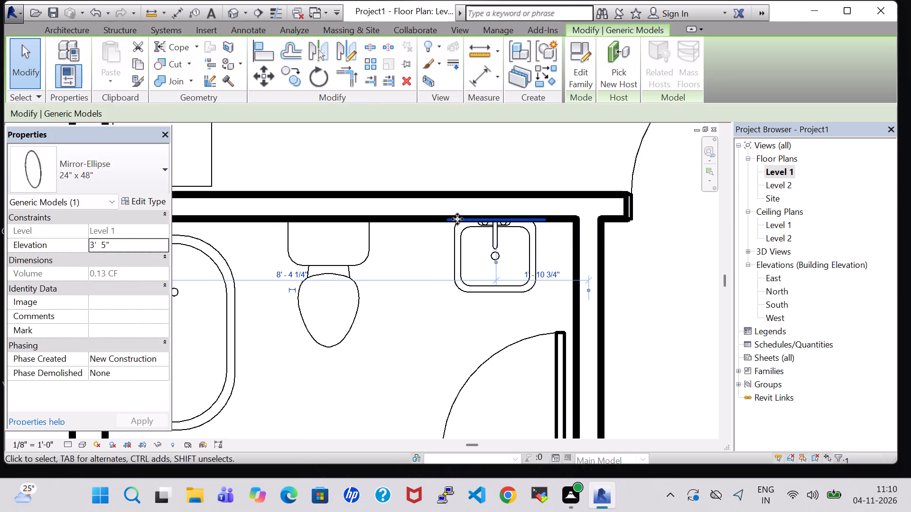
pyautogui.click(397, 318)
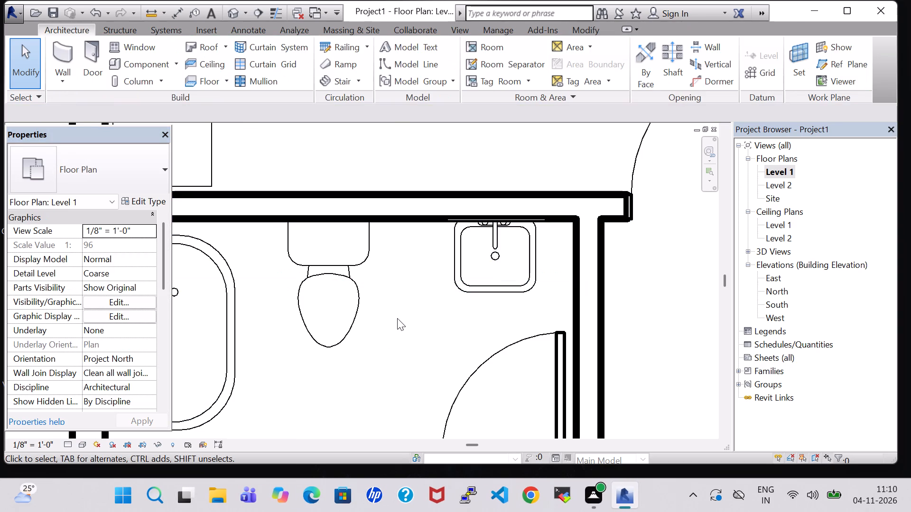
pyautogui.scroll(-4, 398, 322)
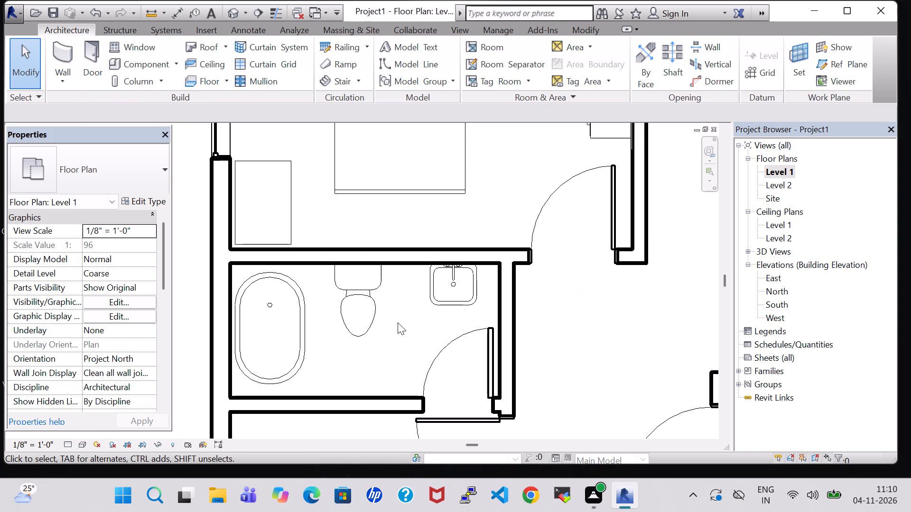
# Examine the furnished bathroom and the house from above in the 3D view.
pyautogui.moveTo(455, 313); pyautogui.dragTo(447, 290, button='middle')
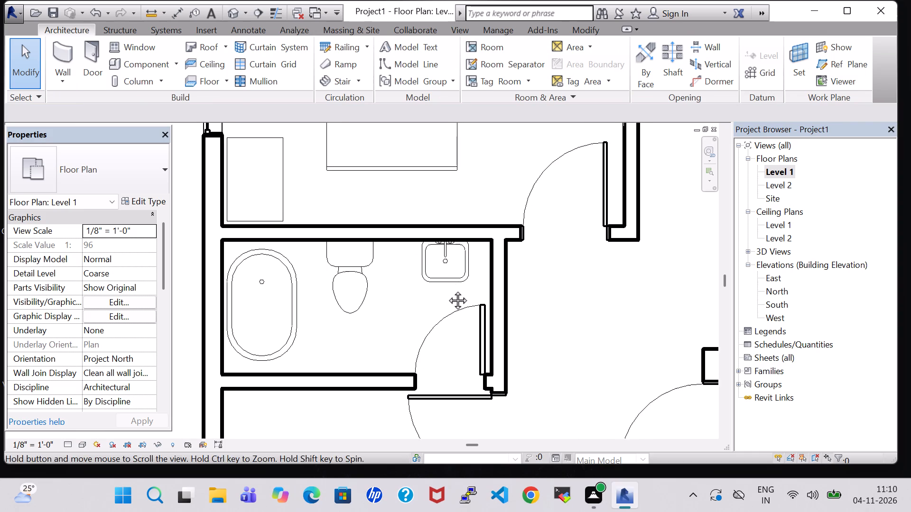
pyautogui.moveTo(447, 290); pyautogui.dragTo(445, 287, button='middle')
pyautogui.moveTo(384, 302); pyautogui.dragTo(408, 243, button='middle')
pyautogui.click(234, 14)
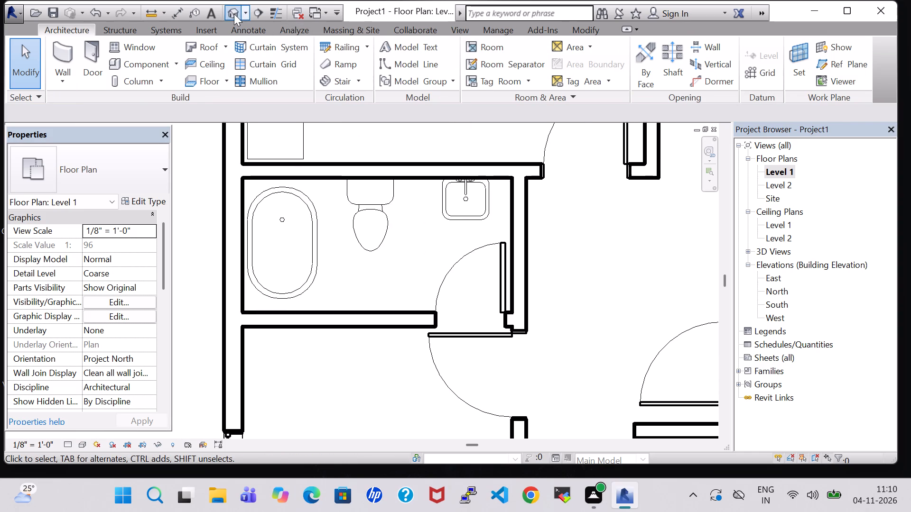
pyautogui.scroll(-1, 423, 161)
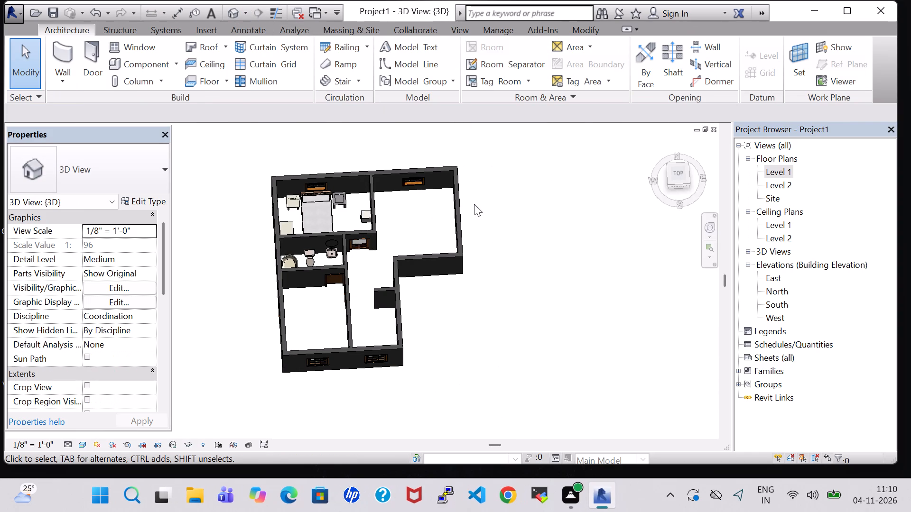
pyautogui.moveTo(474, 204); pyautogui.dragTo(440, 288, button='middle')
pyautogui.moveTo(372, 269); pyautogui.dragTo(380, 239, button='middle')
pyautogui.keyDown('shift'); pyautogui.scroll(1, 380, 239); pyautogui.keyUp('shift')
pyautogui.scroll(2, 320, 250)
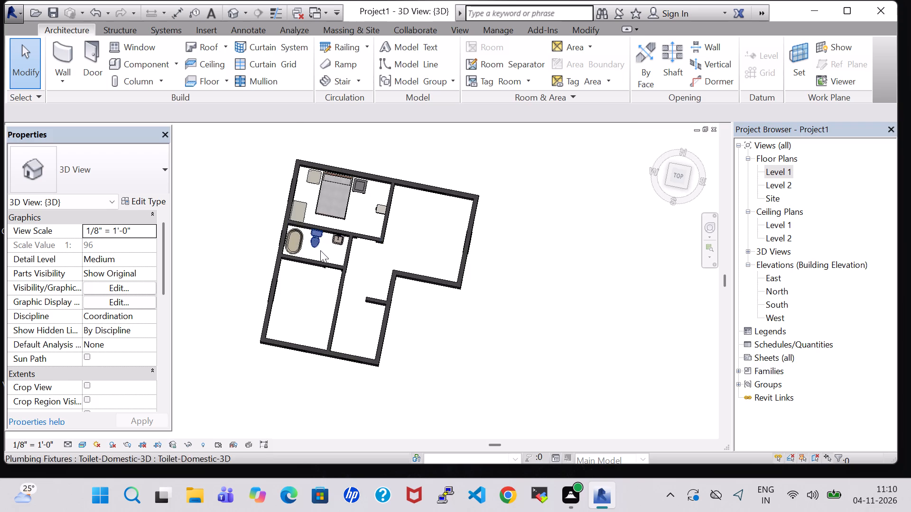
pyautogui.scroll(4, 320, 250)
pyautogui.moveTo(317, 256); pyautogui.dragTo(328, 253, button='middle')
pyautogui.scroll(1, 328, 255)
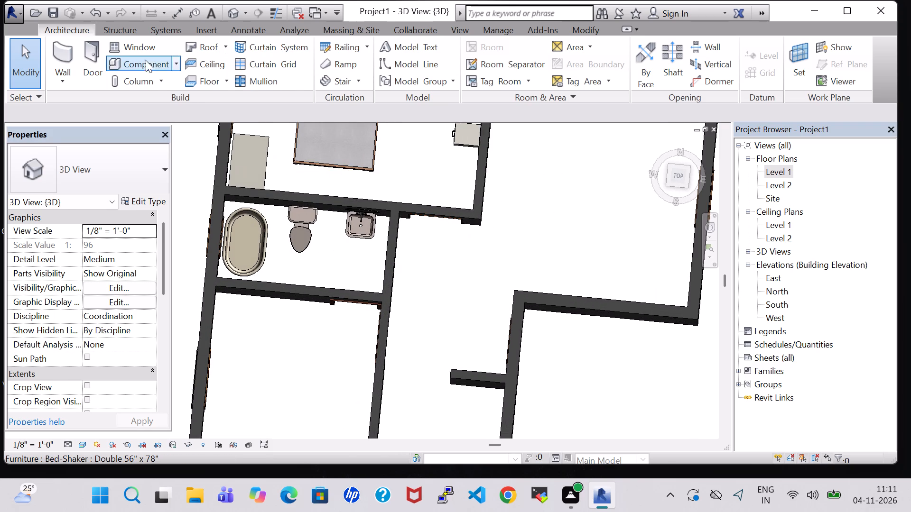
# Load the Floor Drain - Round family from the Drains folder of the MEP plumbing fixtures.
pyautogui.click(146, 60)
pyautogui.click(567, 64)
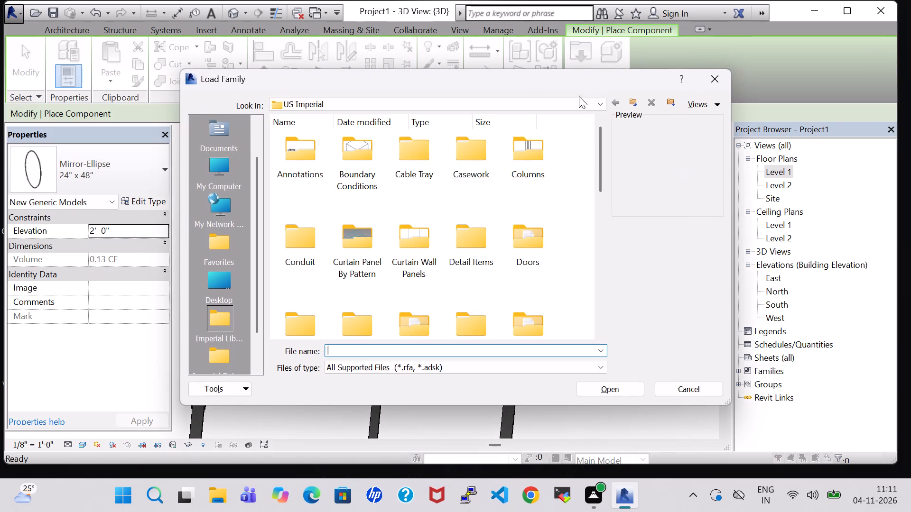
pyautogui.scroll(-1, 574, 221)
pyautogui.click(537, 203)
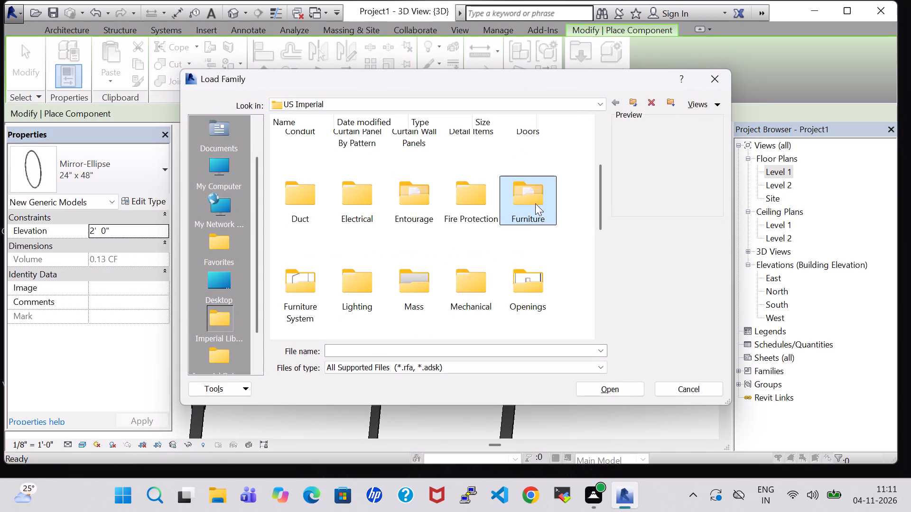
pyautogui.press('p')
pyautogui.doubleClick(400, 146)
pyautogui.doubleClick(358, 161)
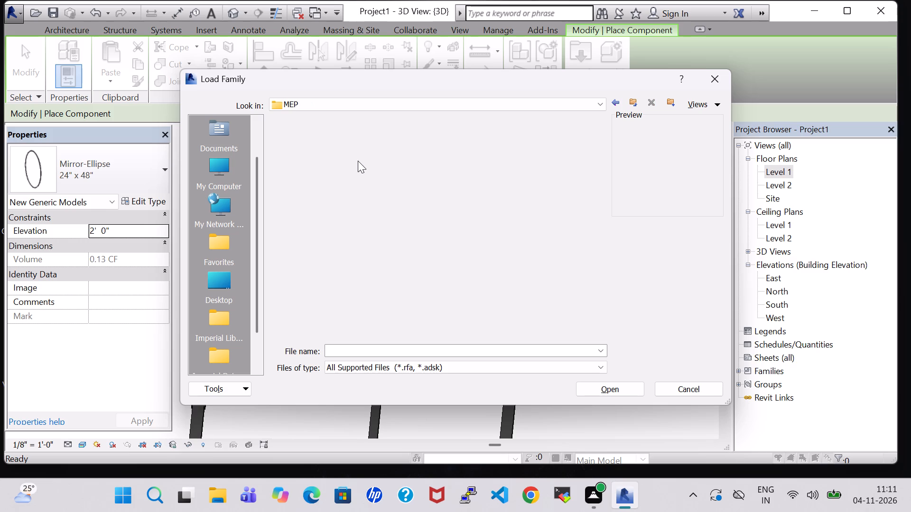
pyautogui.doubleClick(368, 166)
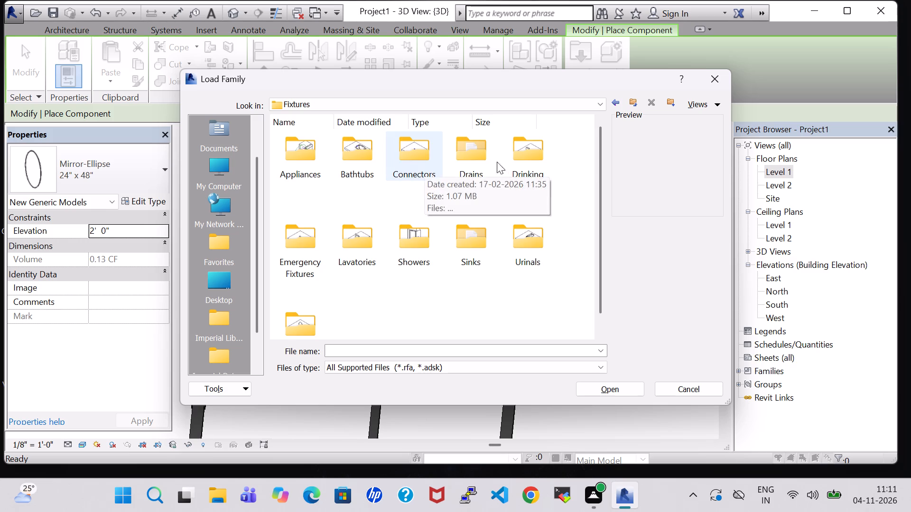
pyautogui.doubleClick(471, 155)
pyautogui.click(359, 163)
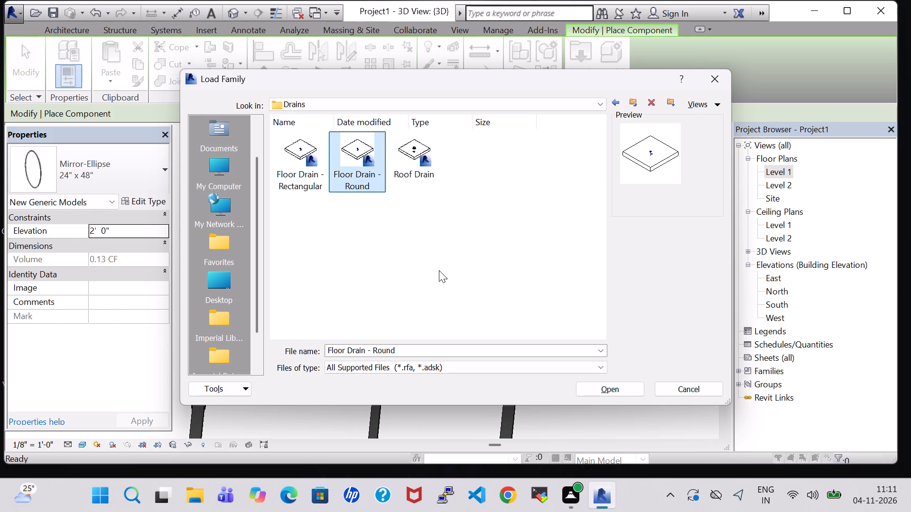
pyautogui.click(606, 390)
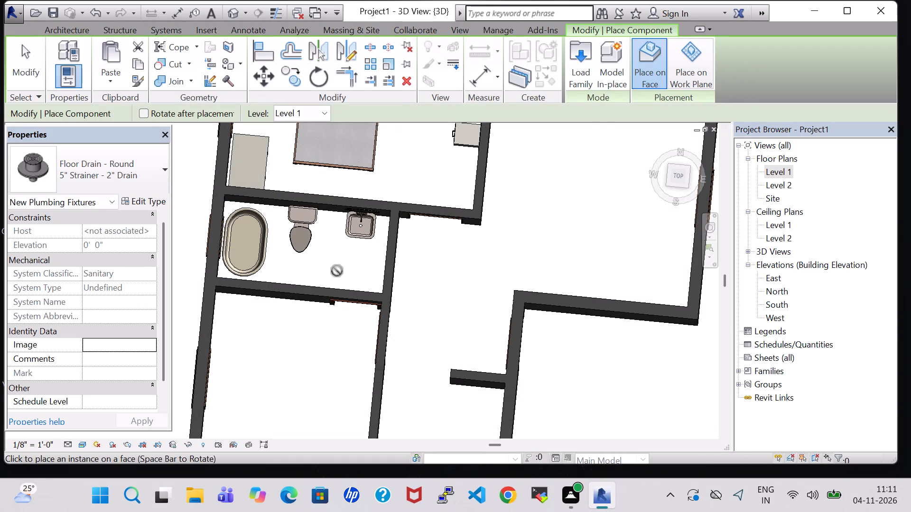
# Place the 5" Strainer - 2" Drain on the Level 1 work plane, beside the bathtub near the bathroom's south wall.
pyautogui.click(692, 63)
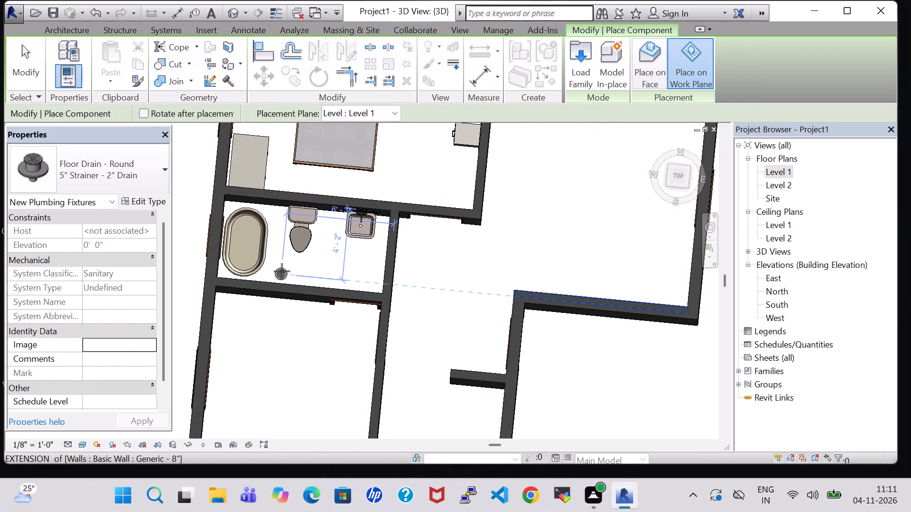
pyautogui.click(282, 271)
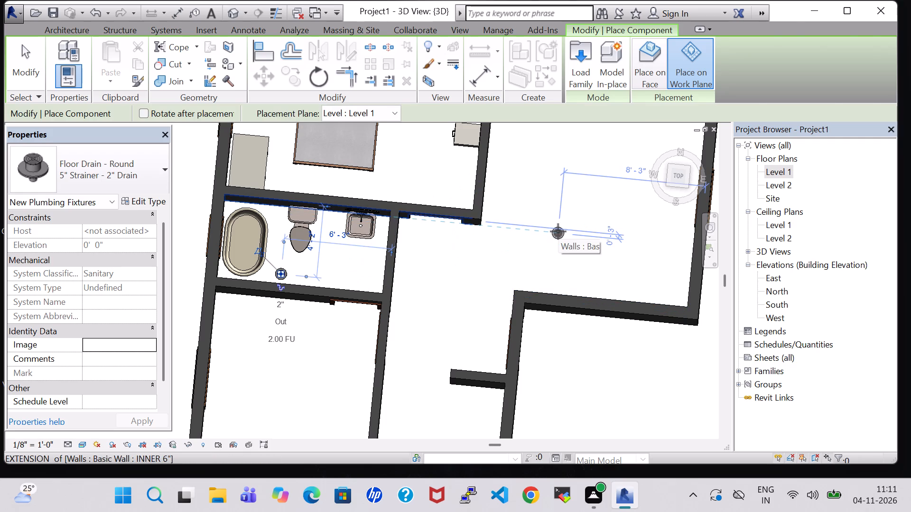
pyautogui.press('Escape')
pyautogui.press('Escape')
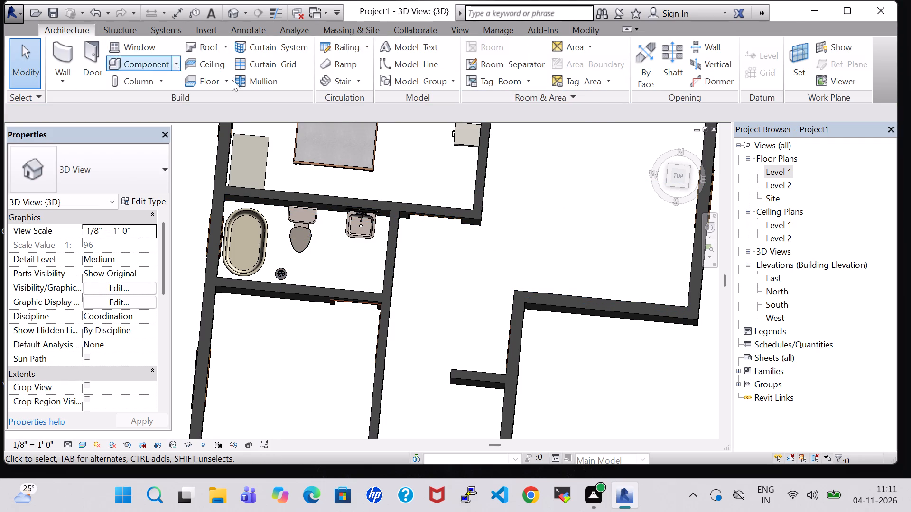
# In the Level 1 floor plan, place another Bed-Shaker Double 56" x 78" in the southwest bedroom, rotated with its head toward the west wall.
pyautogui.doubleClick(780, 173)
pyautogui.scroll(-2, 562, 221)
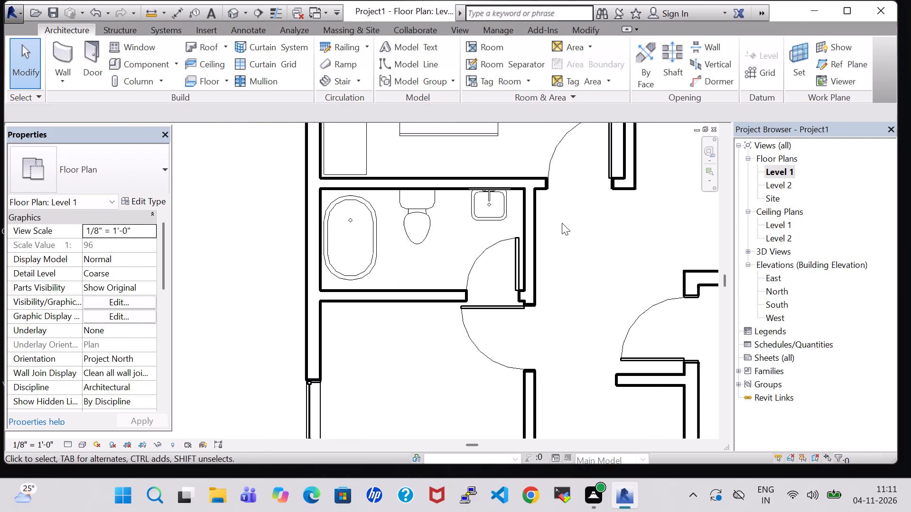
pyautogui.scroll(-3, 562, 223)
pyautogui.moveTo(562, 223); pyautogui.dragTo(526, 182, button='middle')
pyautogui.scroll(-1, 523, 187)
pyautogui.moveTo(524, 191); pyautogui.dragTo(523, 242, button='middle')
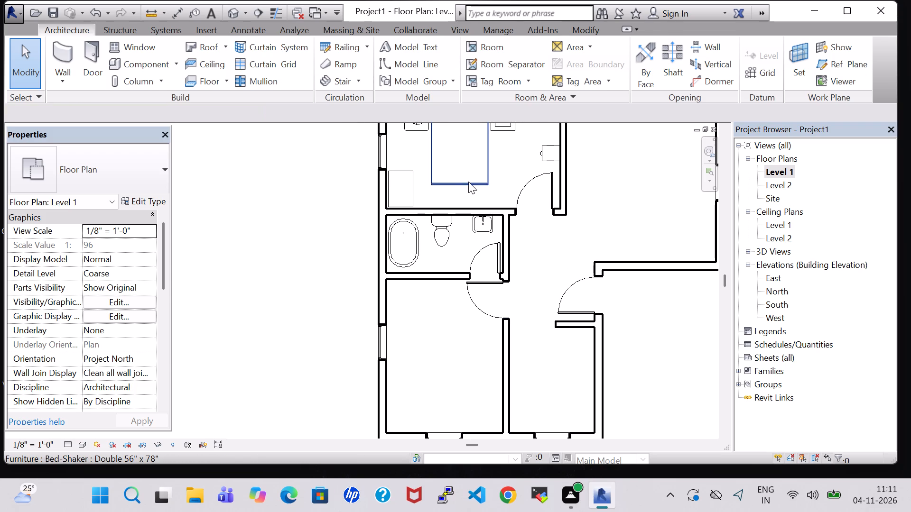
pyautogui.click(468, 182)
pyautogui.rightClick(468, 181)
pyautogui.click(536, 253)
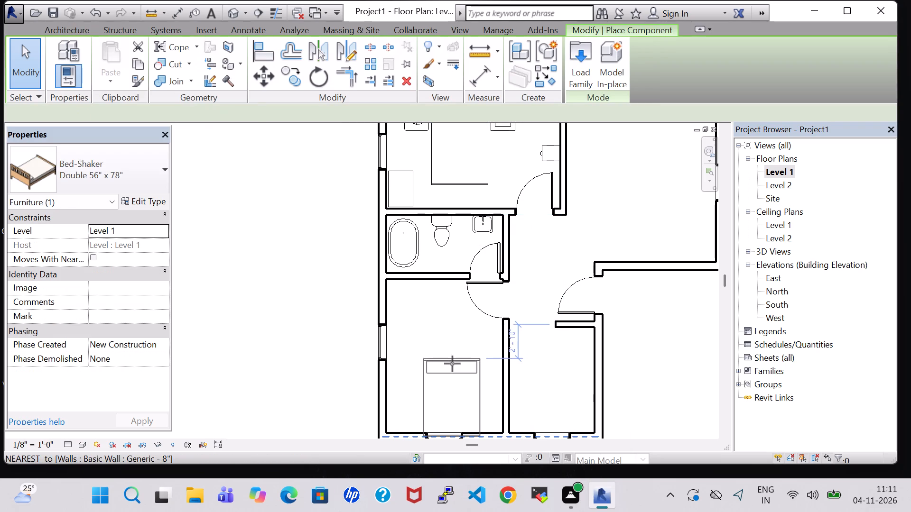
pyautogui.press('space')
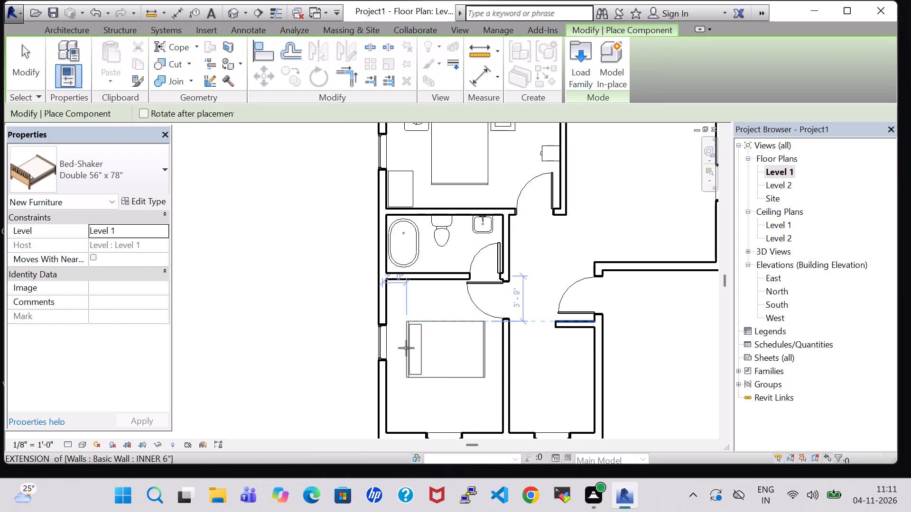
pyautogui.moveTo(410, 351); pyautogui.dragTo(416, 168, button='middle')
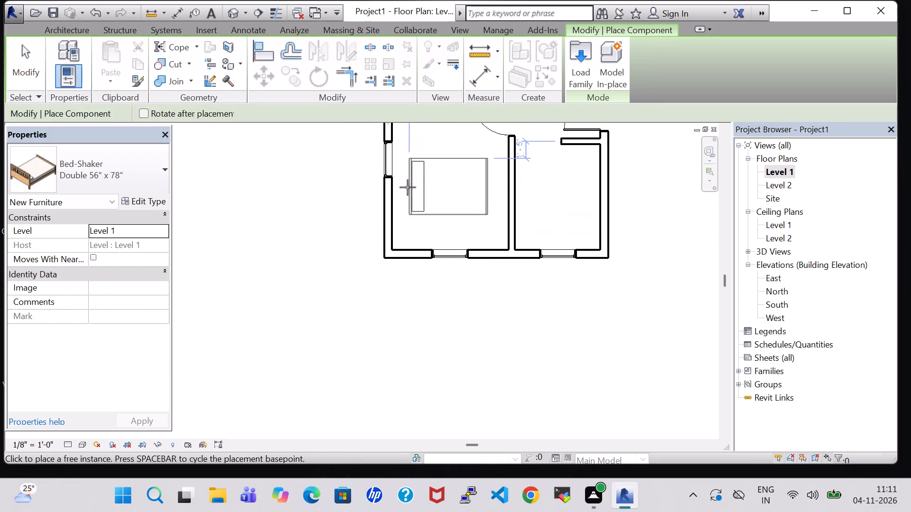
pyautogui.click(400, 191)
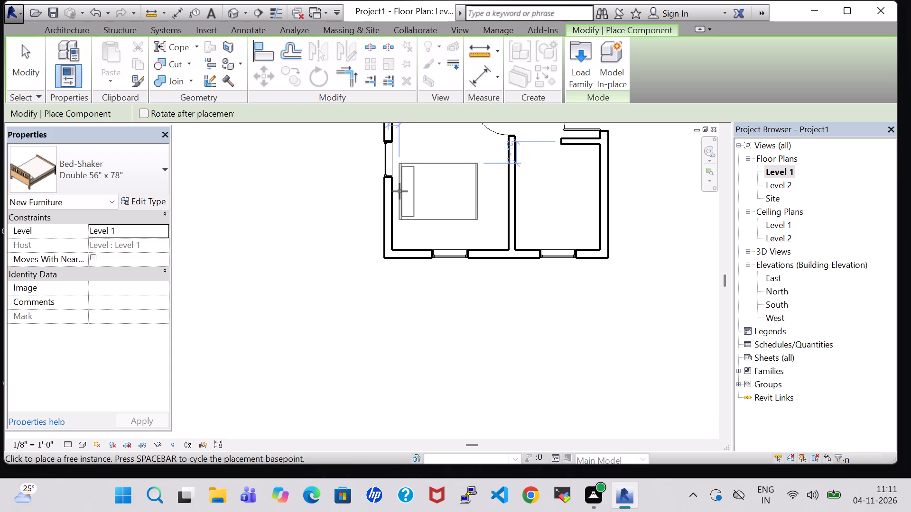
pyautogui.press('Escape')
pyautogui.press('Escape')
# Nudge the southwest bedroom's west-wall window six increments south.
pyautogui.click(390, 160)
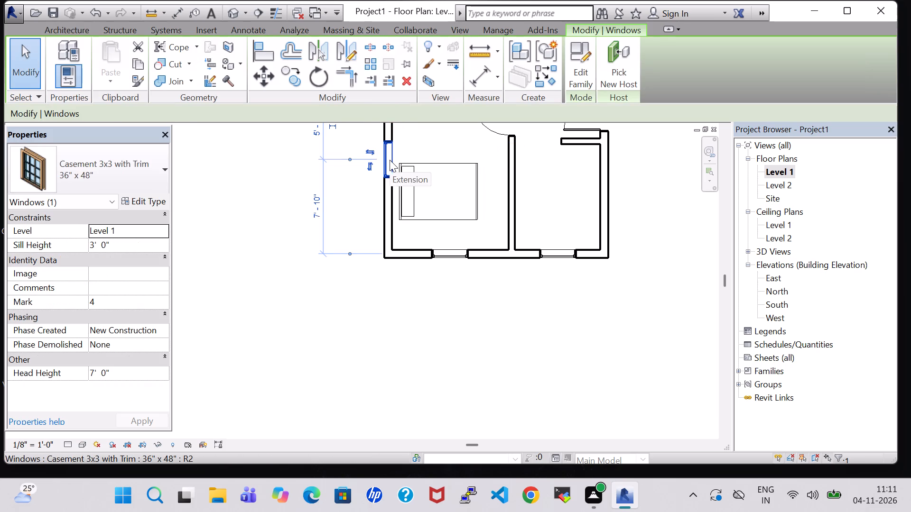
pyautogui.press('Down')
pyautogui.press('Down')
pyautogui.press('Down')
pyautogui.press('Down')
pyautogui.press('Down')
pyautogui.press('Down')
# Change the southwest bedroom's bed type to Queen 62" x 83".
pyautogui.click(424, 170)
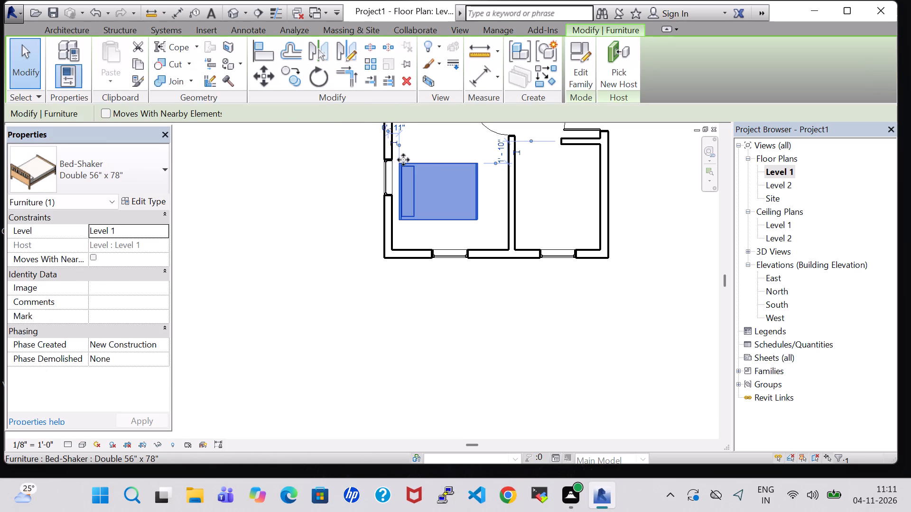
pyautogui.click(149, 201)
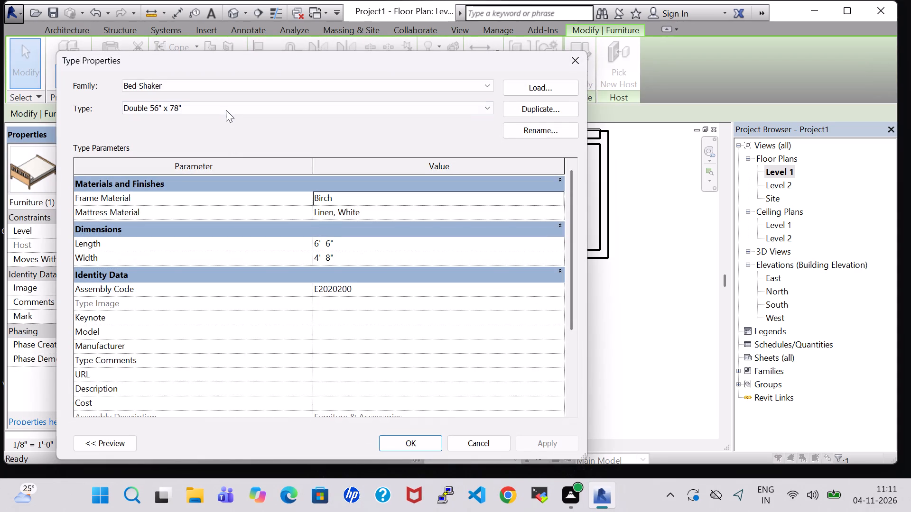
pyautogui.click(226, 110)
pyautogui.click(221, 138)
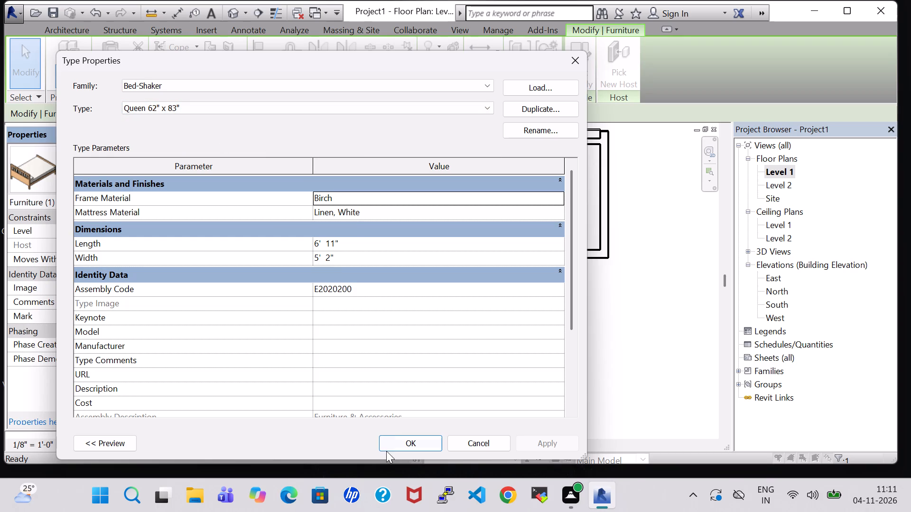
pyautogui.click(385, 447)
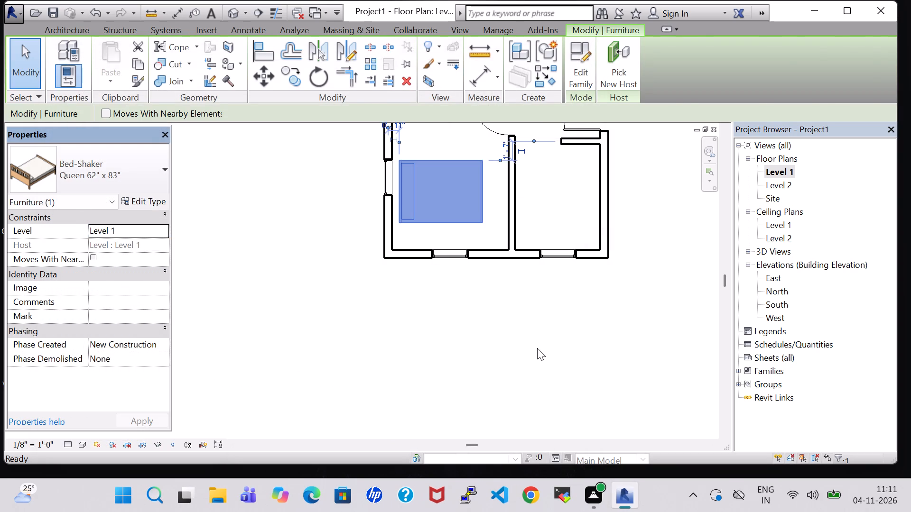
pyautogui.click(537, 348)
# Nudge the queen bed two increments west against the wall and a net one increment north.
pyautogui.click(471, 219)
pyautogui.press('Left')
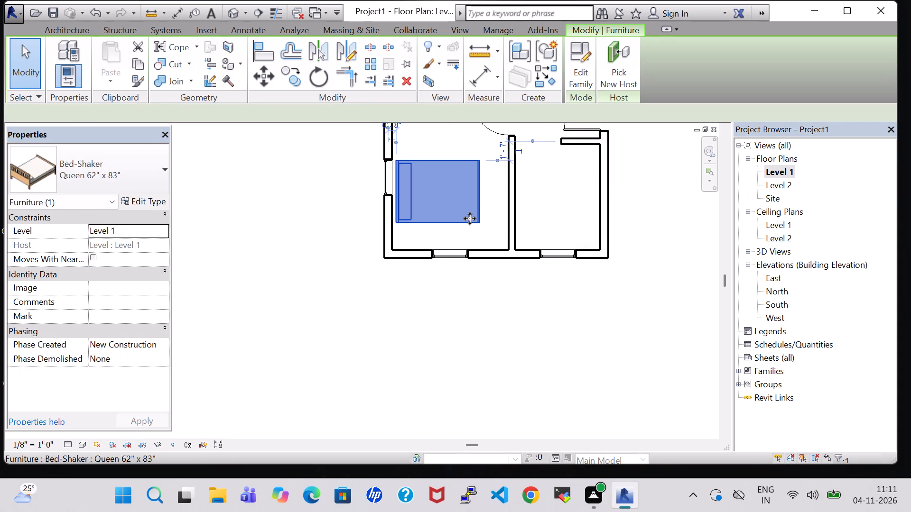
pyautogui.press('Left')
pyautogui.press('Up')
pyautogui.press('Up')
pyautogui.press('Up')
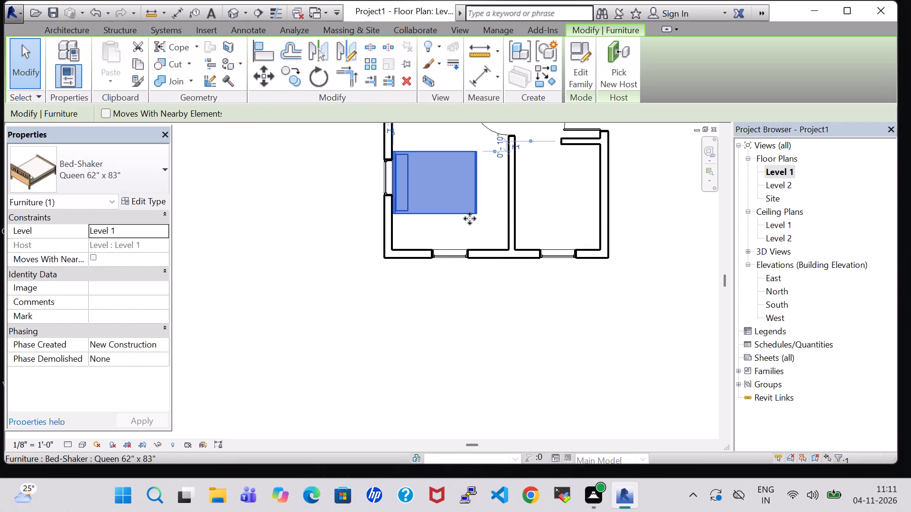
pyautogui.press('Down')
pyautogui.press('Down')
# Nudge the west-wall window four increments south to centre it behind the queen bed.
pyautogui.click(384, 180)
pyautogui.press('Down')
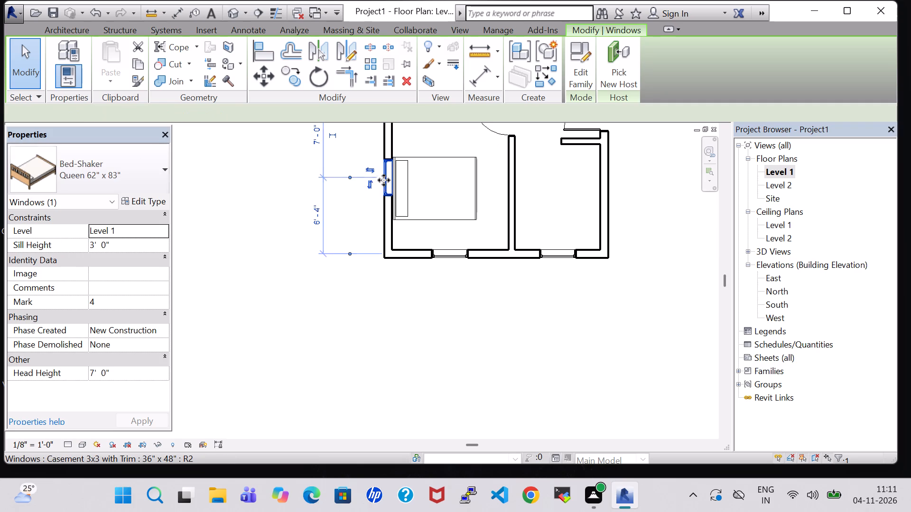
pyautogui.press('Down')
pyautogui.press('Down')
pyautogui.press('Down')
pyautogui.click(336, 184)
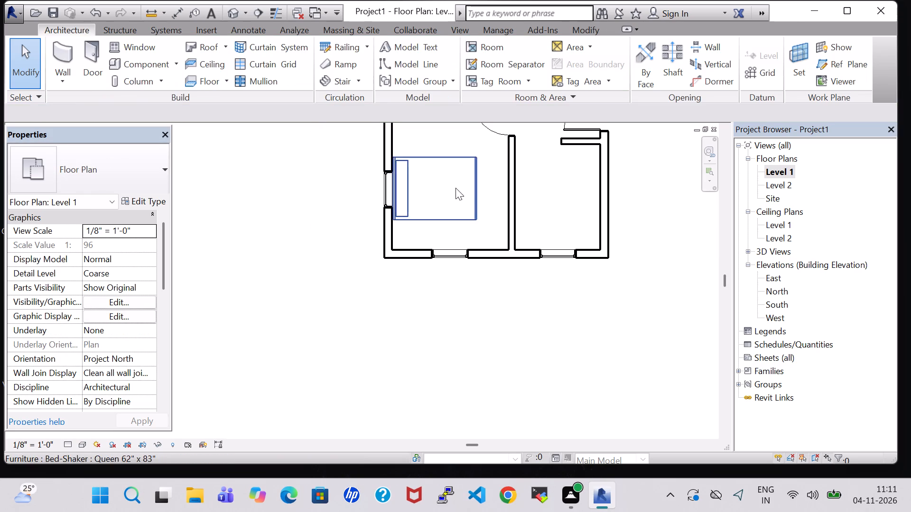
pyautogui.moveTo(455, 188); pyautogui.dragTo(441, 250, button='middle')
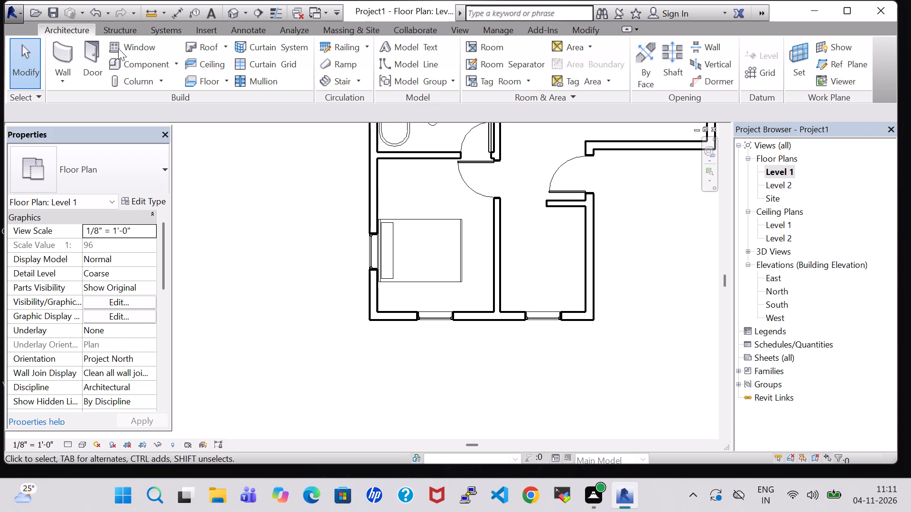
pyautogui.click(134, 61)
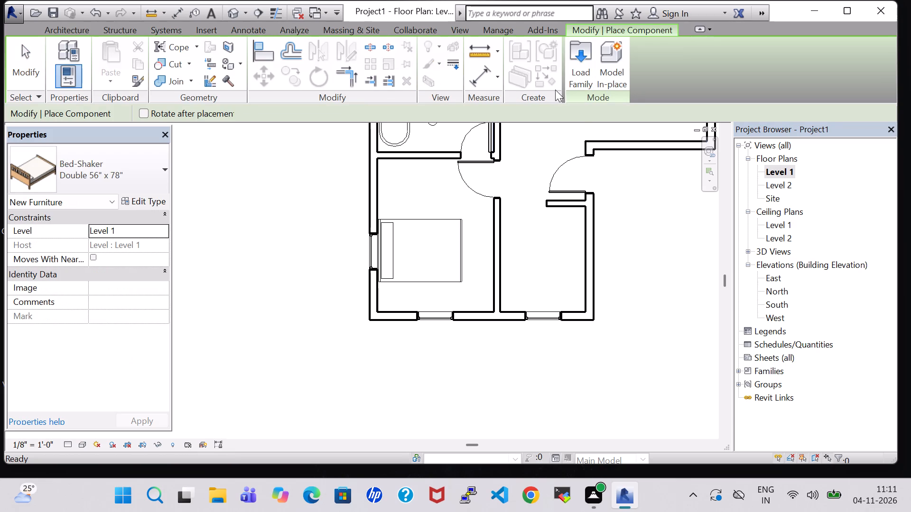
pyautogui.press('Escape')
# Place a matching Table-Coffee 24" x 24" x 24" against the southwest bedroom's west wall, just north of the queen bed.
pyautogui.scroll(-1, 502, 203)
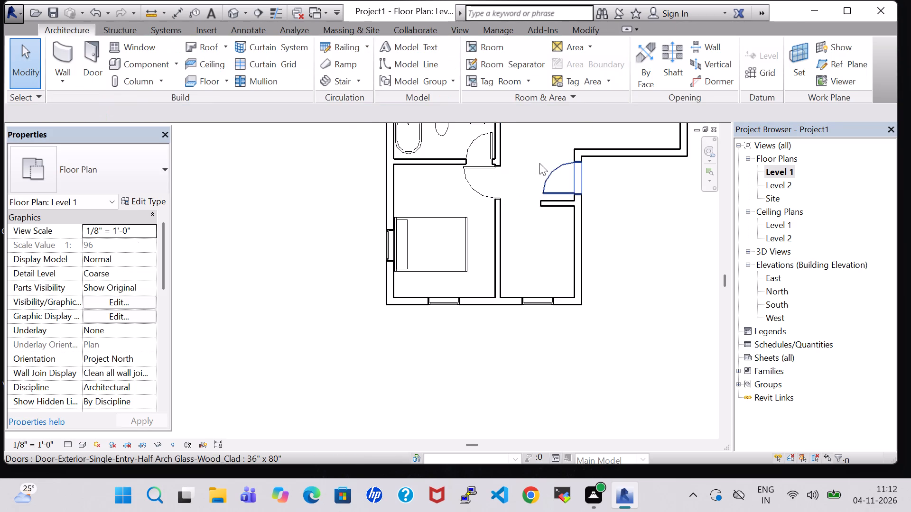
pyautogui.moveTo(539, 163); pyautogui.dragTo(505, 273, button='middle')
pyautogui.scroll(-2, 501, 264)
pyautogui.click(474, 162)
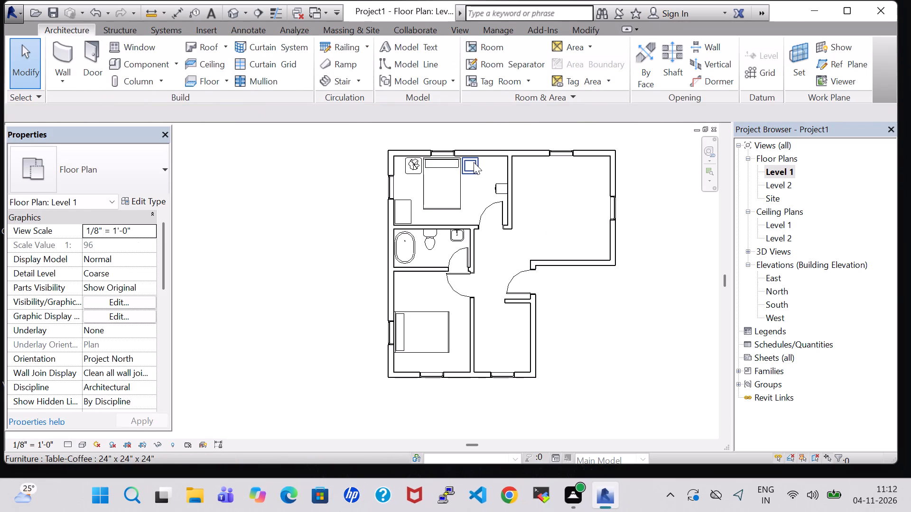
pyautogui.rightClick(473, 162)
pyautogui.click(525, 256)
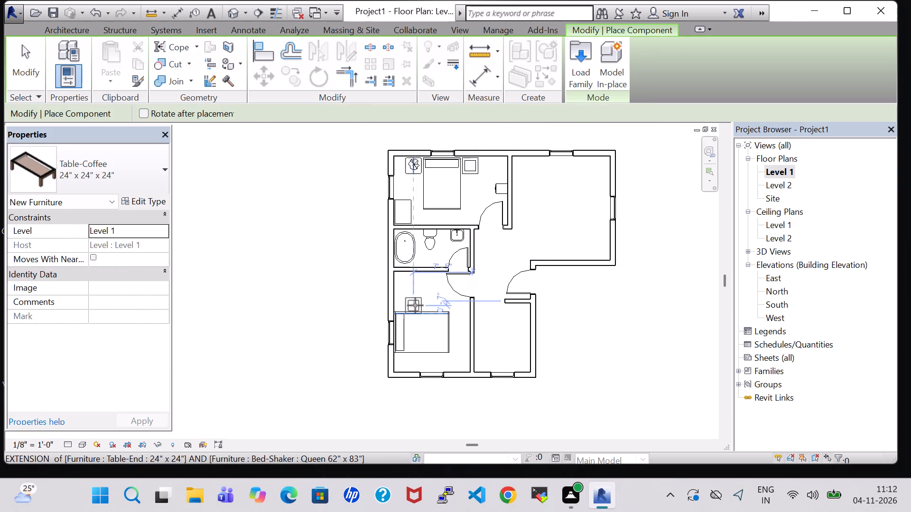
pyautogui.scroll(3, 415, 305)
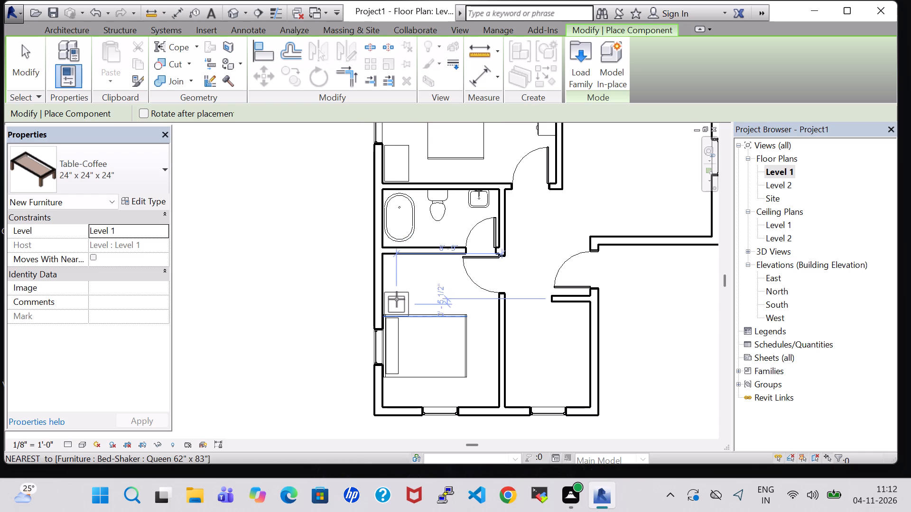
pyautogui.scroll(3, 397, 299)
pyautogui.click(396, 293)
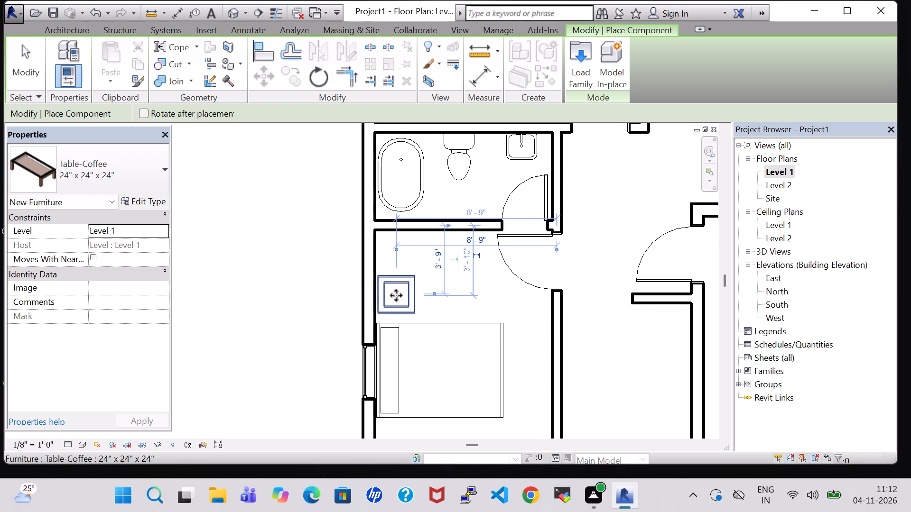
pyautogui.press('Escape')
pyautogui.press('Escape')
# Nudge the southwest bedroom's coffee table two increments south toward the bed.
pyautogui.click(396, 308)
pyautogui.press('Down')
pyautogui.press('Down')
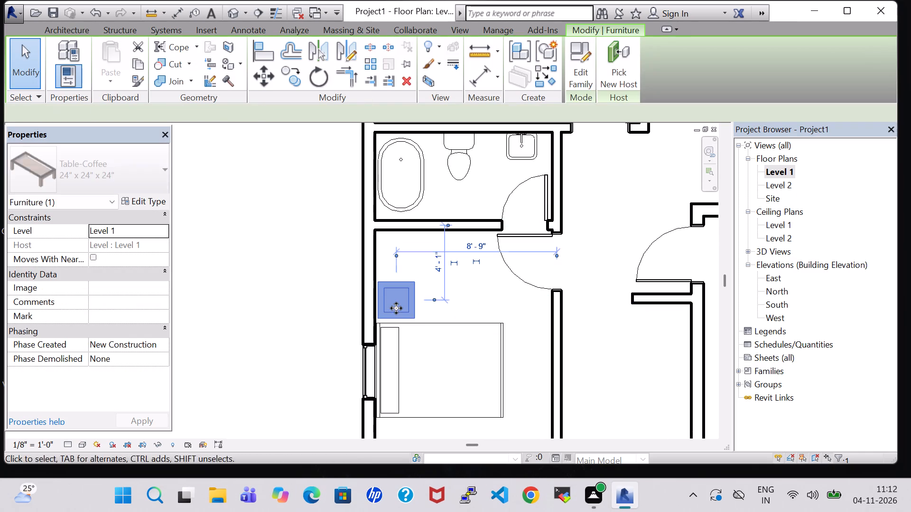
pyautogui.click(477, 289)
# Place a matching Table-End 24" x 24" in the southwest bedroom's southwest corner, just south of the queen bed.
pyautogui.moveTo(477, 275); pyautogui.dragTo(477, 423, button='middle')
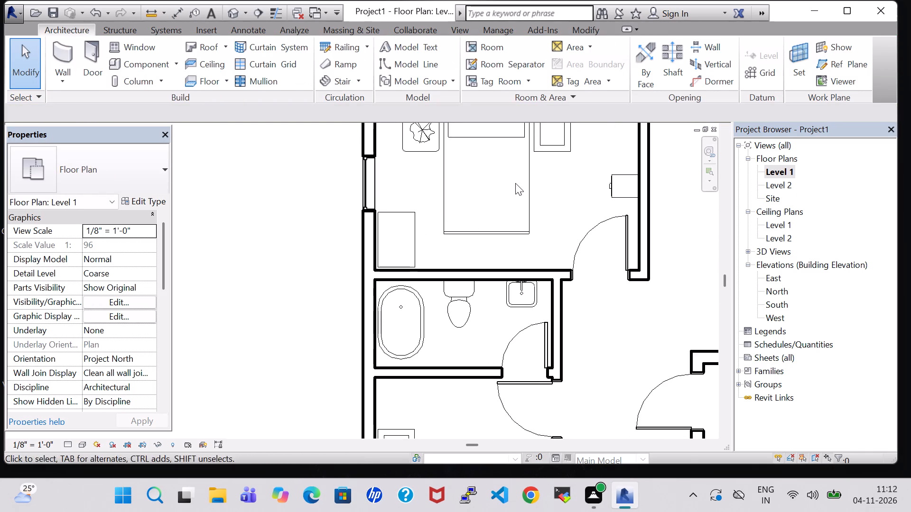
pyautogui.click(428, 153)
pyautogui.rightClick(428, 153)
pyautogui.click(502, 254)
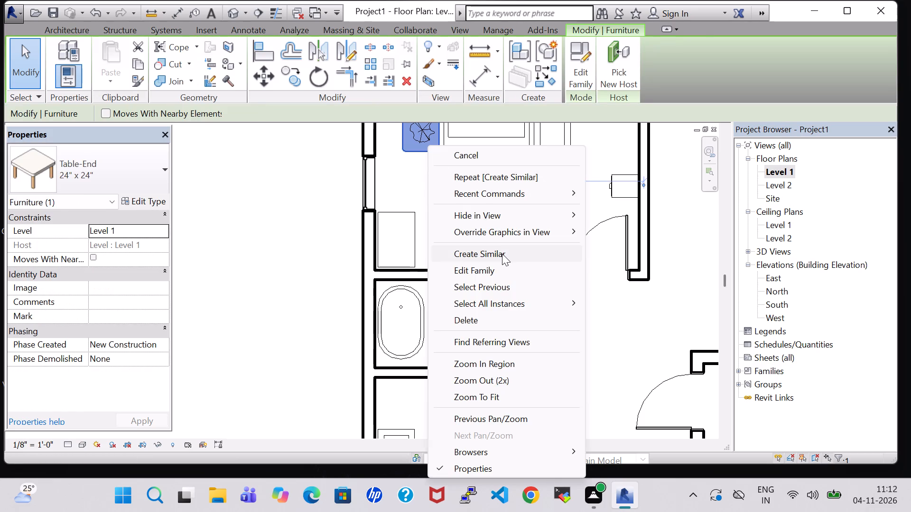
pyautogui.moveTo(484, 362); pyautogui.dragTo(506, 84, button='middle')
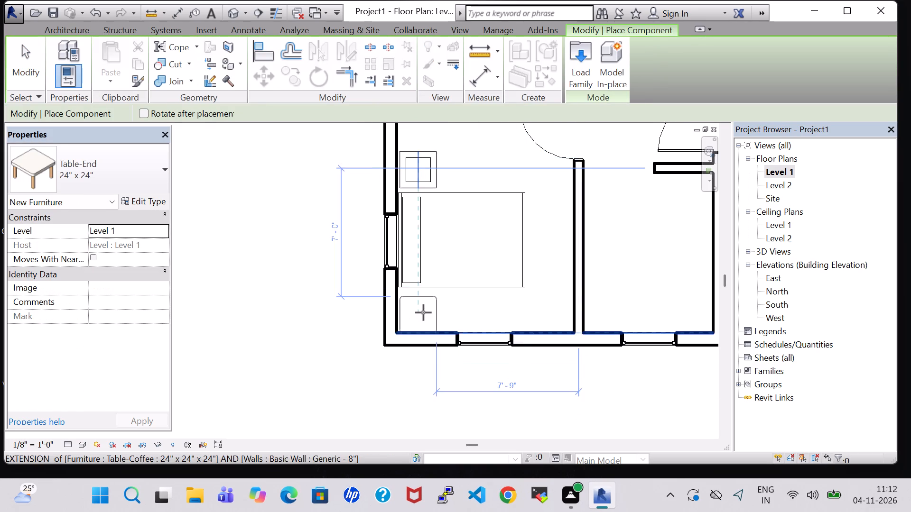
pyautogui.scroll(6, 423, 312)
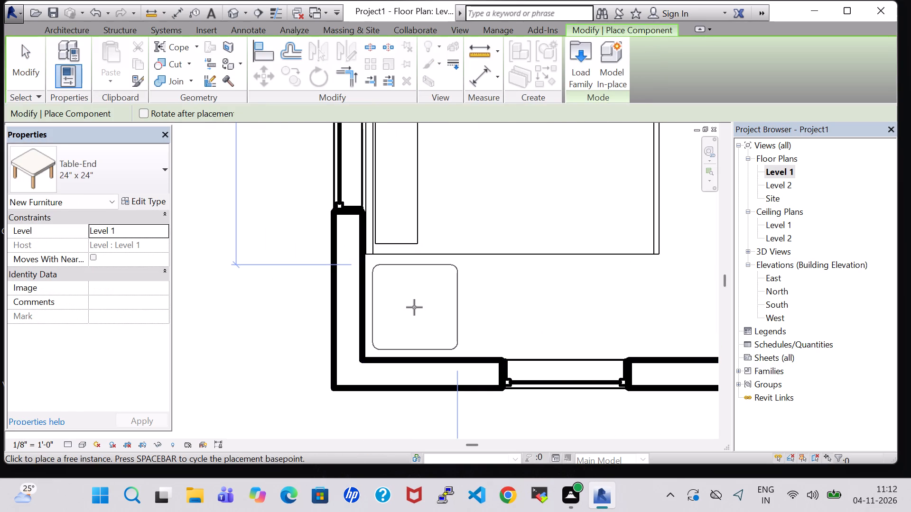
pyautogui.click(414, 307)
pyautogui.press('Escape')
pyautogui.press('Escape')
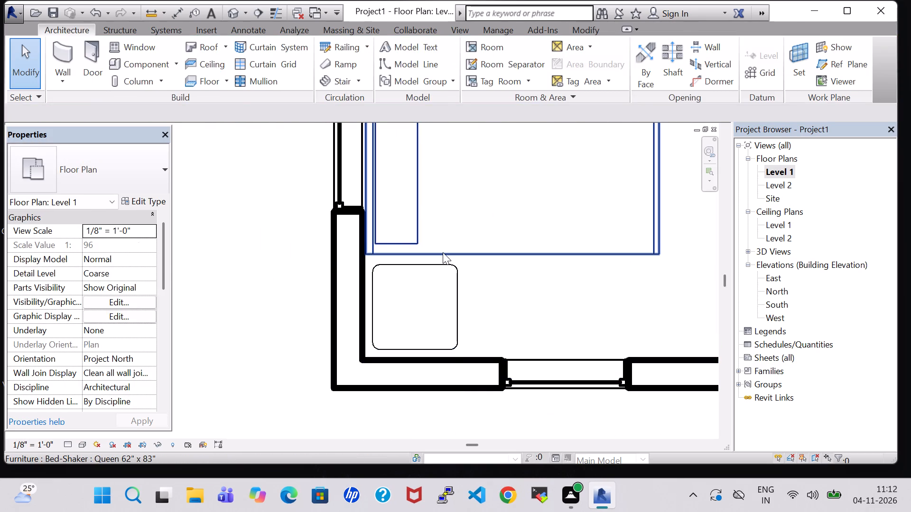
# Nudge the queen bed one increment east and the new end table one increment west.
pyautogui.click(443, 252)
pyautogui.press('Right')
pyautogui.click(417, 289)
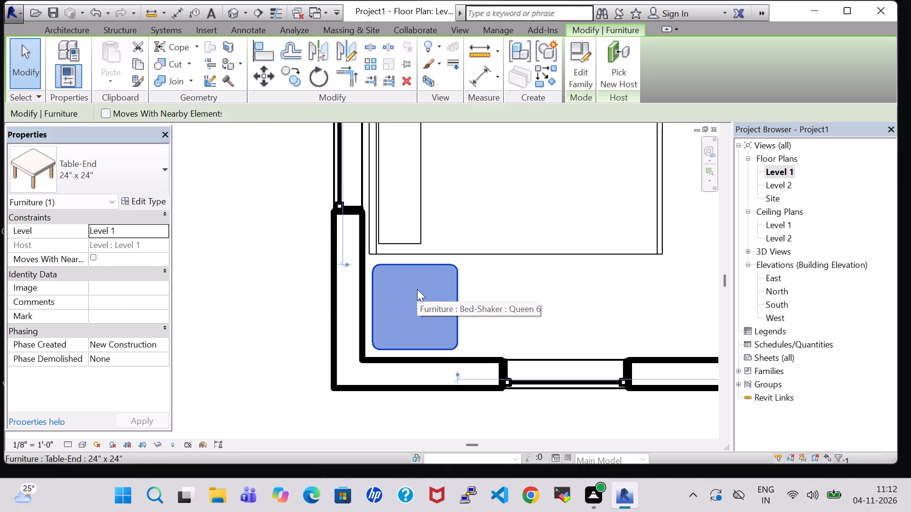
pyautogui.press('Left')
pyautogui.click(494, 294)
# Place a matching RPC Plant - Tropical Agave - 1.5' at the east edge of the southwest bedroom's end table.
pyautogui.scroll(-8, 494, 294)
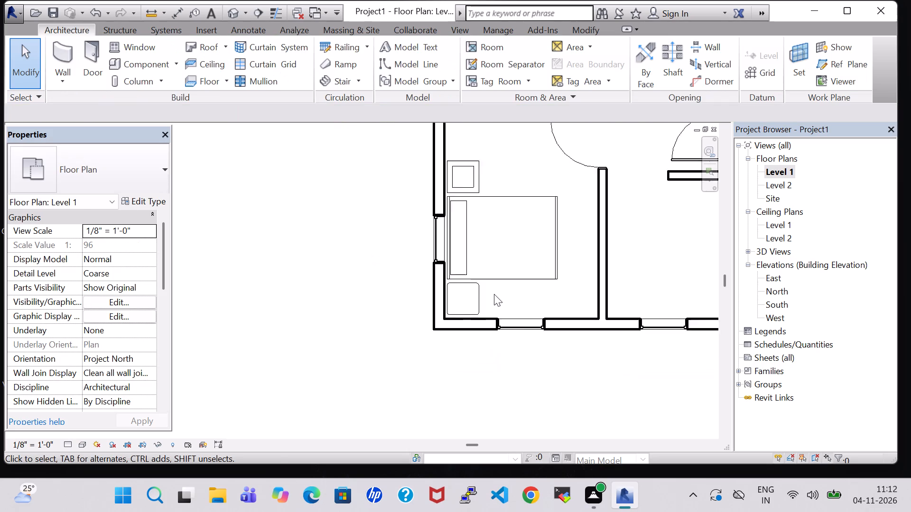
pyautogui.moveTo(552, 183); pyautogui.dragTo(417, 340, button='middle')
pyautogui.moveTo(437, 287); pyautogui.dragTo(427, 305, button='middle')
pyautogui.scroll(-3, 427, 305)
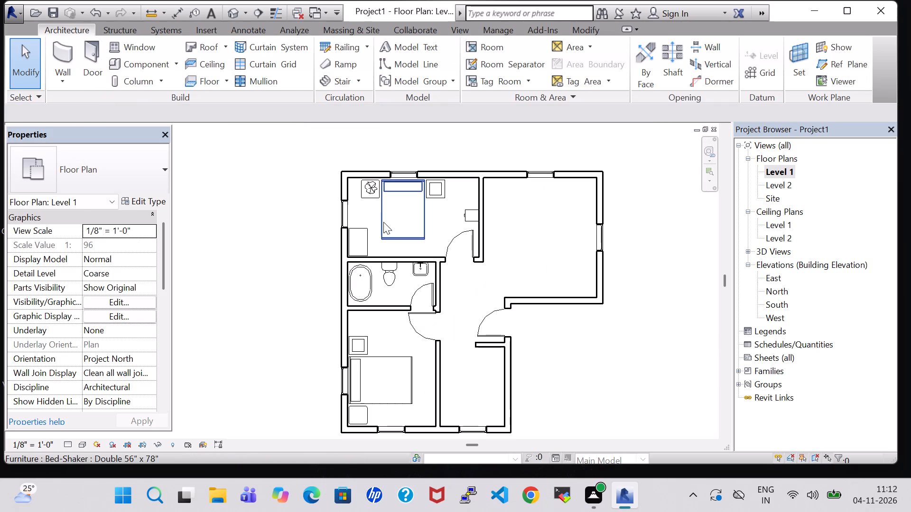
pyautogui.click(370, 188)
pyautogui.rightClick(370, 188)
pyautogui.click(424, 253)
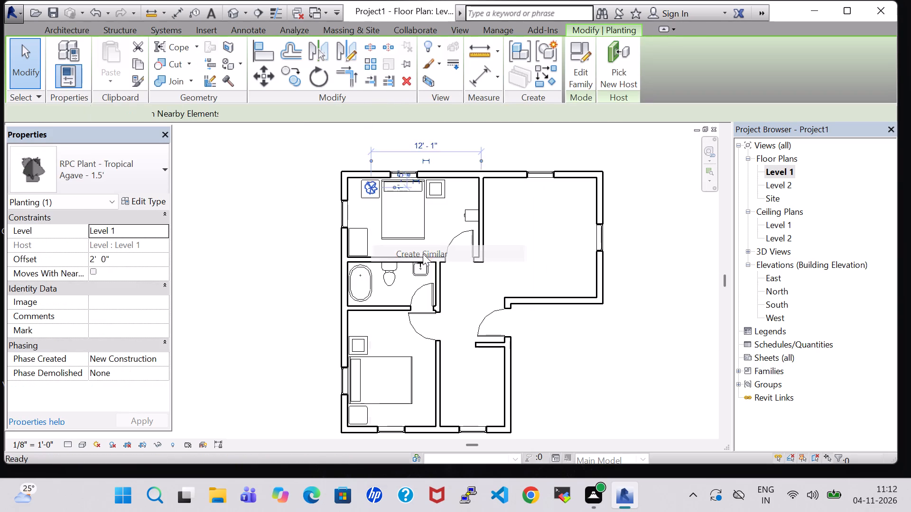
pyautogui.scroll(7, 376, 404)
pyautogui.moveTo(376, 405); pyautogui.dragTo(379, 362, button='middle')
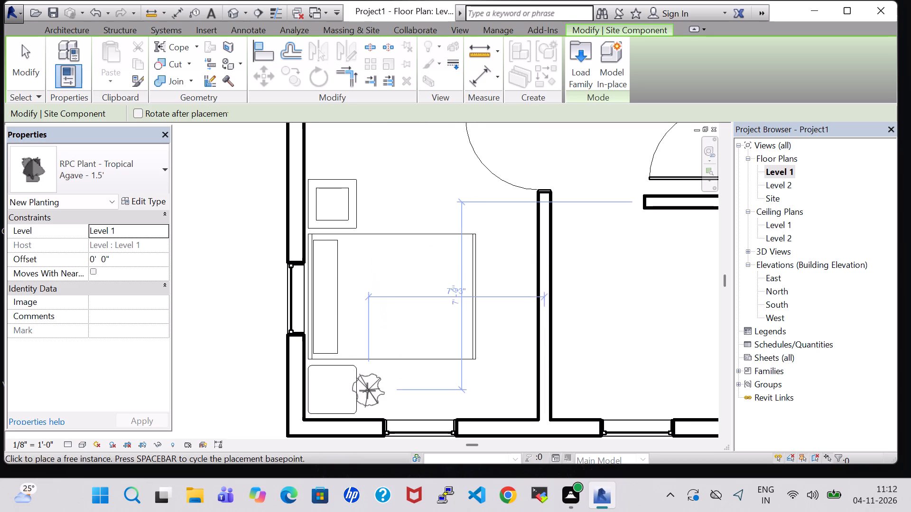
pyautogui.click(359, 393)
pyautogui.press('Escape')
pyautogui.press('Escape')
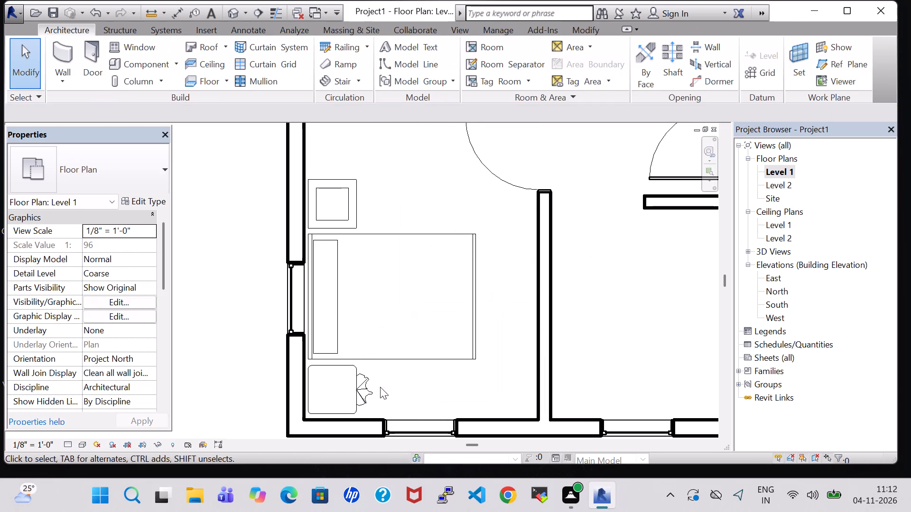
# Set the new agave plant's offset to 2' 0".
pyautogui.click(364, 387)
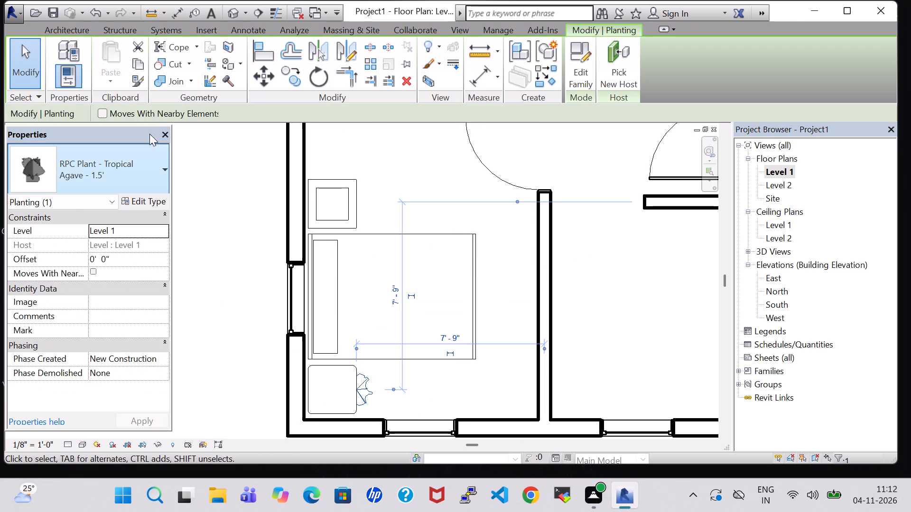
pyautogui.doubleClick(95, 261)
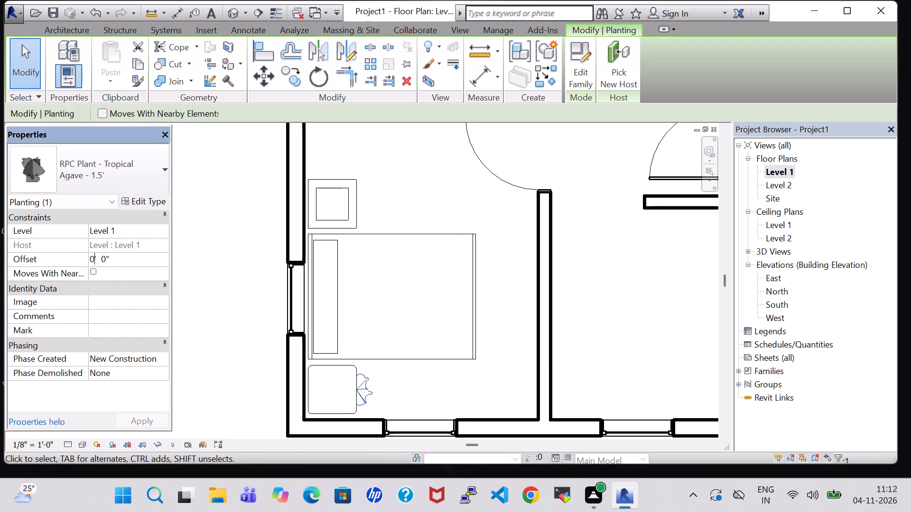
pyautogui.press('BackSpace')
pyautogui.press('2')
pyautogui.click(131, 418)
# Nudge the agave plant twelve increments west to centre it on the end table.
pyautogui.press('Left')
pyautogui.press('Left')
pyautogui.press('Left')
pyautogui.press('Left')
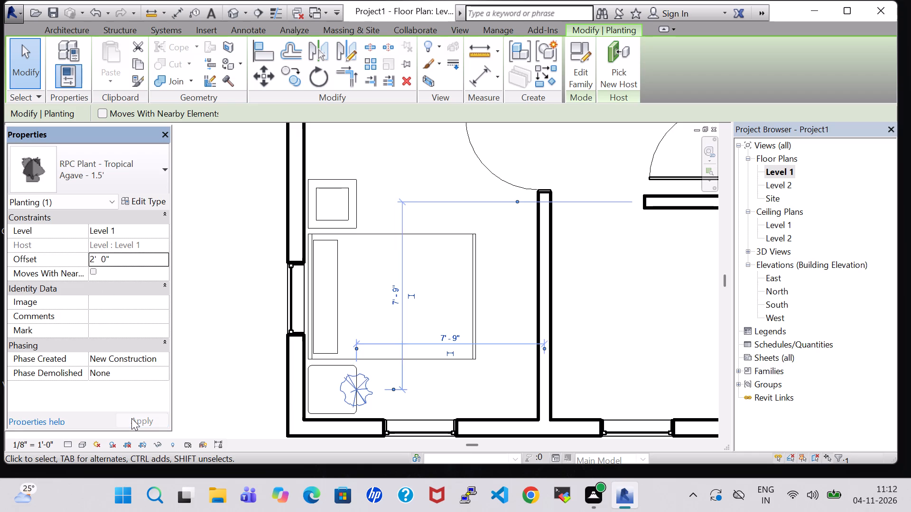
pyautogui.press('Left')
pyautogui.click(419, 408)
pyautogui.click(364, 384)
pyautogui.press('Left')
pyautogui.press('Left')
pyautogui.press('Left')
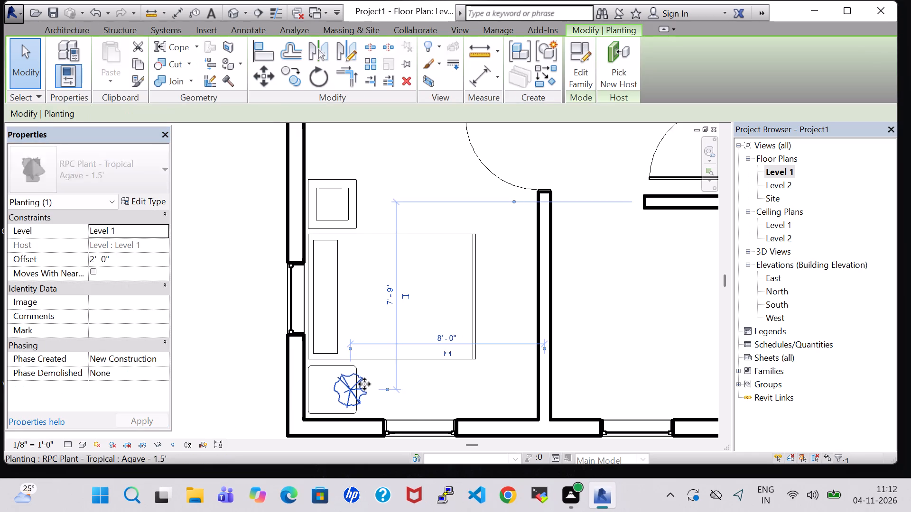
pyautogui.press('Left')
pyautogui.press('Left')
pyautogui.press('Left')
pyautogui.press('Left')
pyautogui.press('Left')
pyautogui.press('Left')
pyautogui.press('Left')
pyautogui.press('Left')
pyautogui.press('Left')
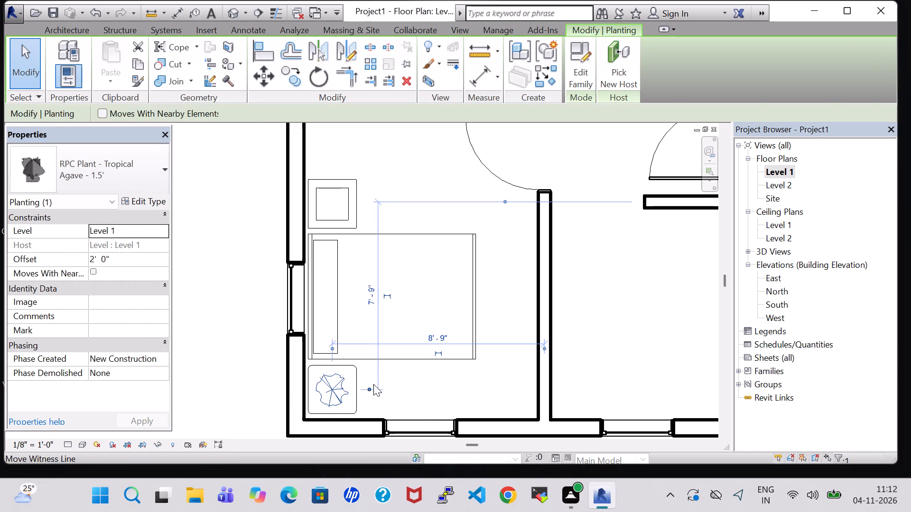
pyautogui.click(443, 384)
# Place a matching Dresser 48" x 72" x 24" along the southwest bedroom's north wall, near its northwest corner.
pyautogui.scroll(-4, 443, 384)
pyautogui.moveTo(476, 261); pyautogui.dragTo(415, 348, button='middle')
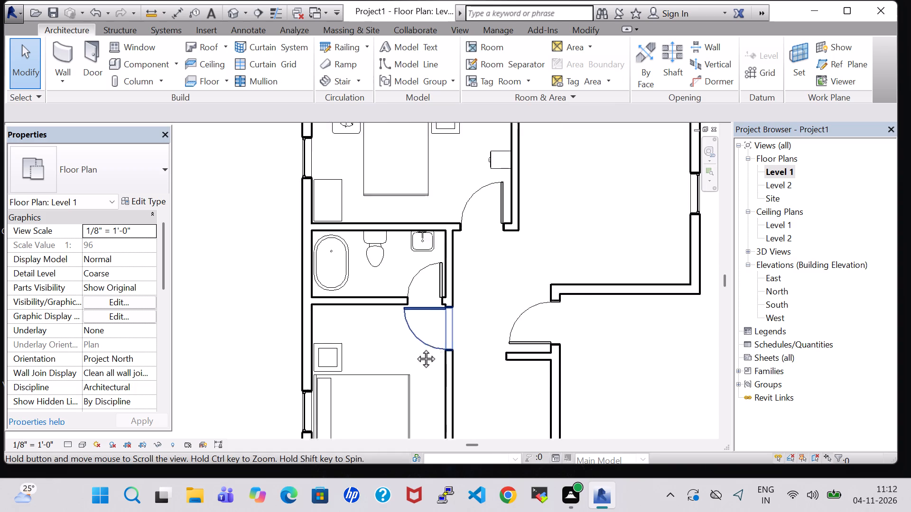
pyautogui.moveTo(415, 348); pyautogui.dragTo(412, 352, button='middle')
pyautogui.scroll(-3, 412, 352)
pyautogui.moveTo(350, 235); pyautogui.dragTo(350, 239)
pyautogui.click(349, 247)
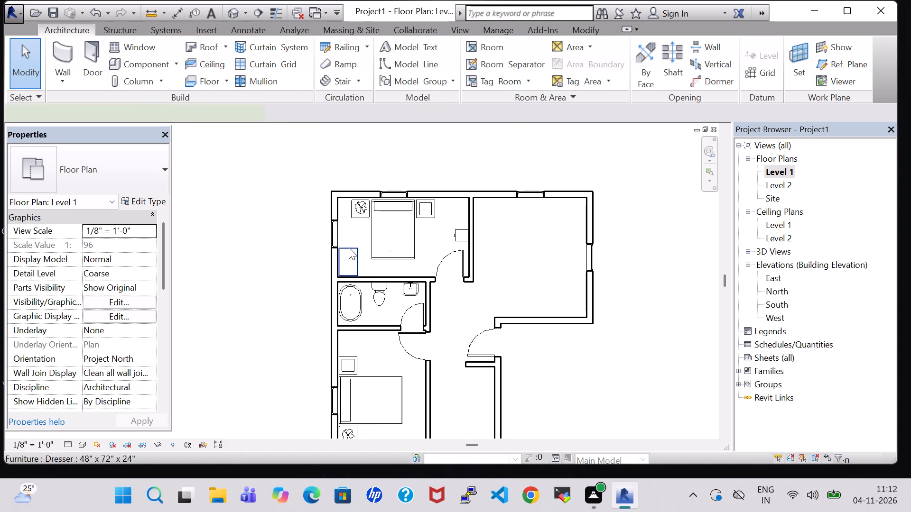
pyautogui.rightClick(349, 247)
pyautogui.click(416, 253)
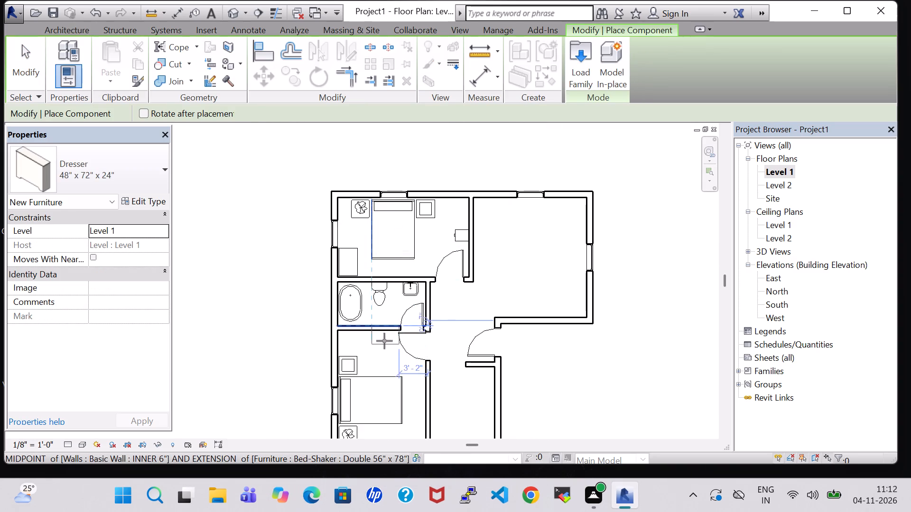
pyautogui.scroll(6, 352, 344)
pyautogui.click(357, 334)
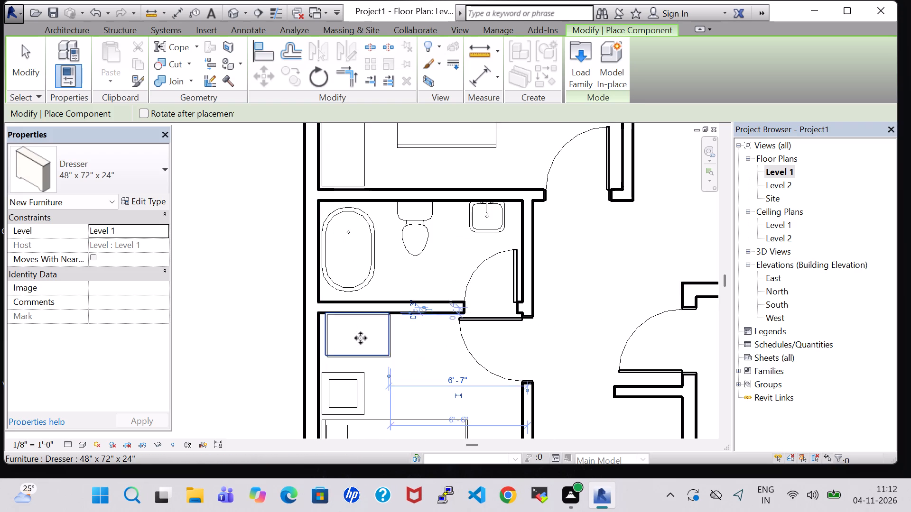
pyautogui.press('Escape')
pyautogui.press('Escape')
# Nudge the southwest bedroom's dresser one increment west, keeping it against the north wall.
pyautogui.click(367, 355)
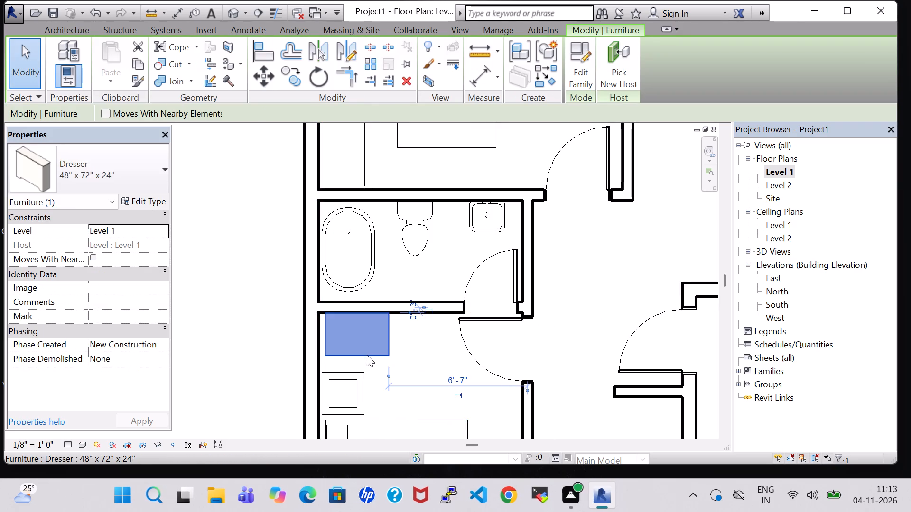
pyautogui.press('Down')
pyautogui.press('Left')
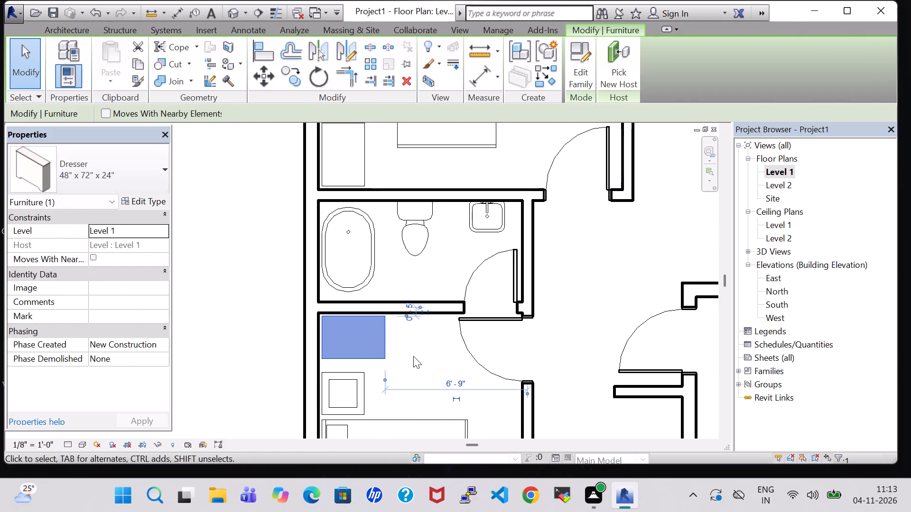
pyautogui.click(413, 356)
pyautogui.click(389, 341)
pyautogui.press('Up')
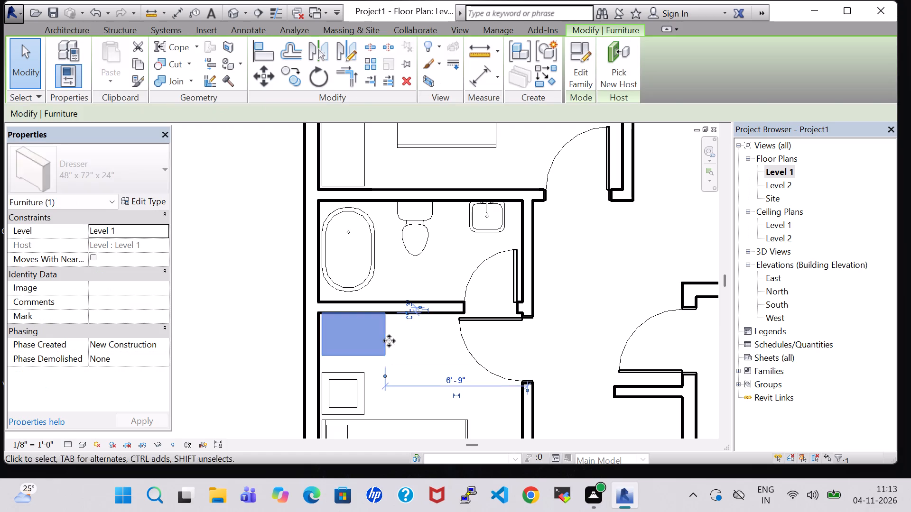
pyautogui.click(400, 348)
# Place a matching Cabinet-File 2 Drawer 15" x 18" against the southwest bedroom's north wall, between the dresser and the door.
pyautogui.moveTo(406, 332); pyautogui.dragTo(379, 384, button='middle')
pyautogui.scroll(-4, 389, 357)
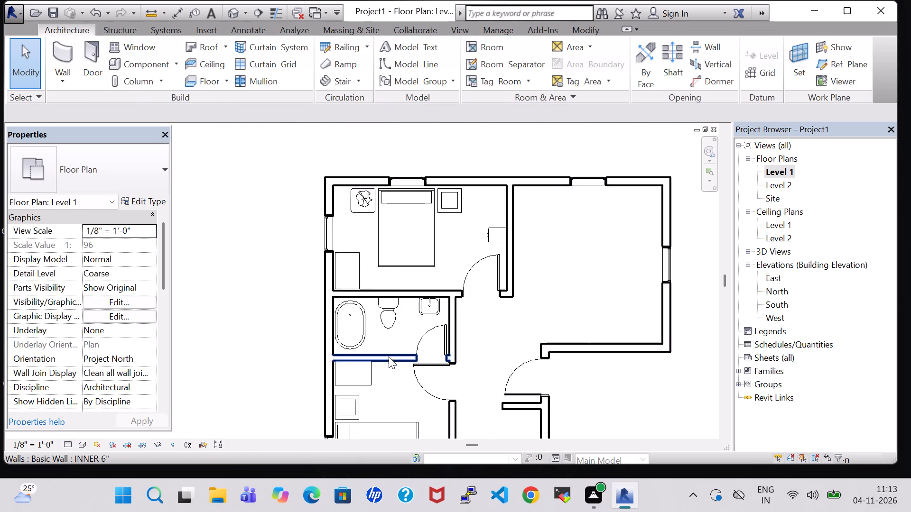
pyautogui.scroll(-1, 389, 357)
pyautogui.click(473, 252)
pyautogui.rightClick(473, 252)
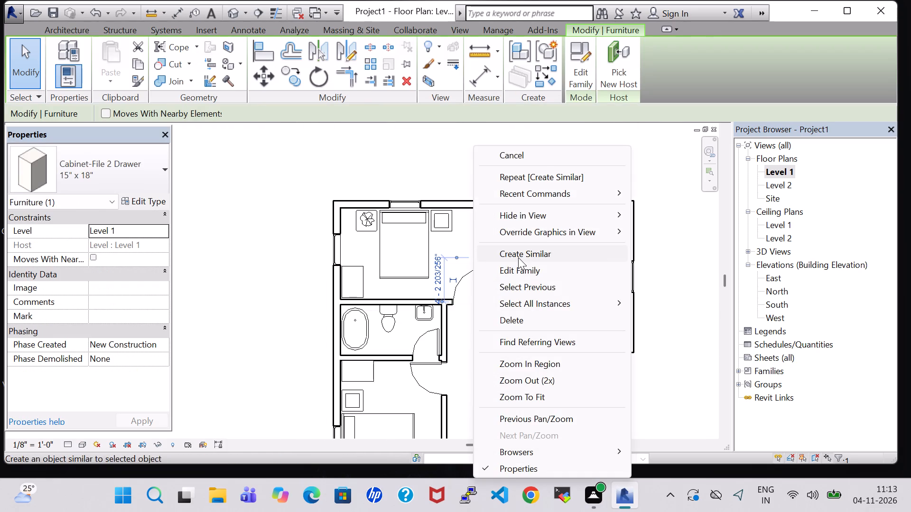
pyautogui.click(518, 257)
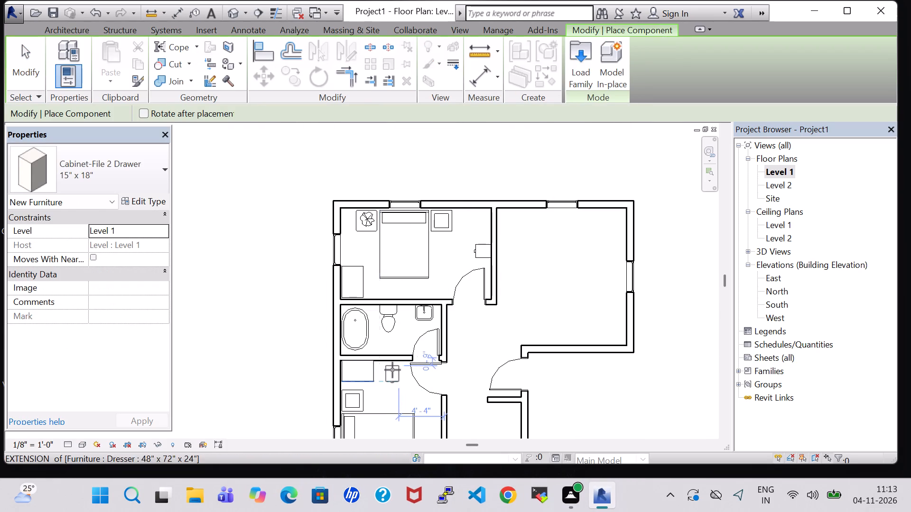
pyautogui.scroll(3, 391, 367)
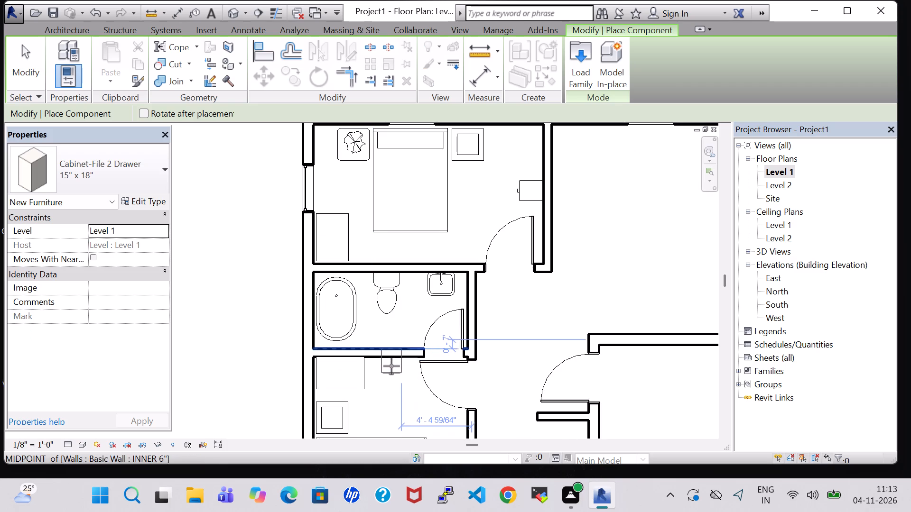
pyautogui.scroll(9, 391, 370)
pyautogui.click(390, 364)
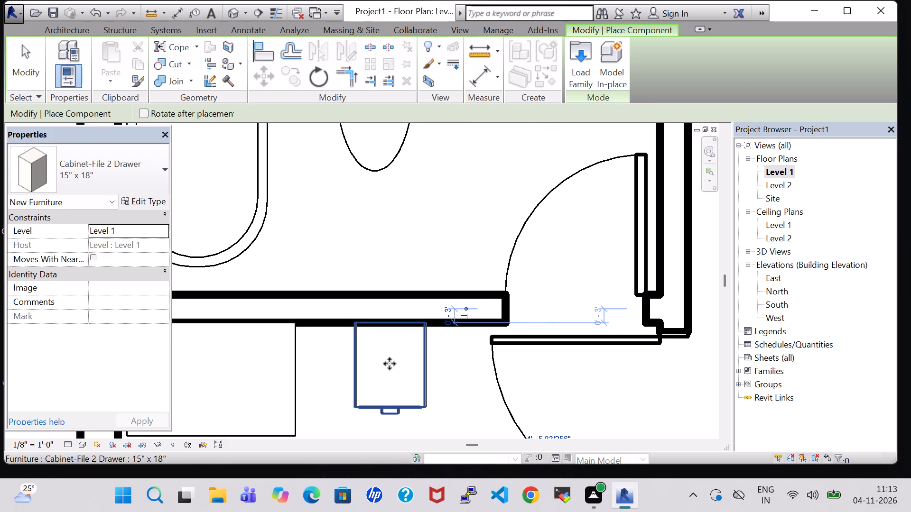
# Place a matching Mirror-Ellipse 24" x 48" on the southwest bedroom's north wall, behind the two-drawer file cabinet.
pyautogui.press('Escape')
pyautogui.press('Escape')
pyautogui.scroll(-7, 390, 364)
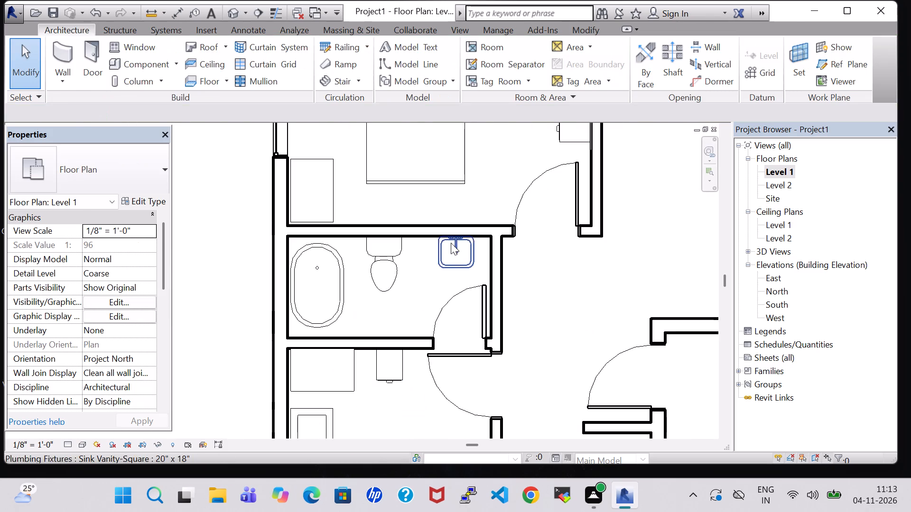
pyautogui.click(442, 235)
pyautogui.scroll(4, 455, 265)
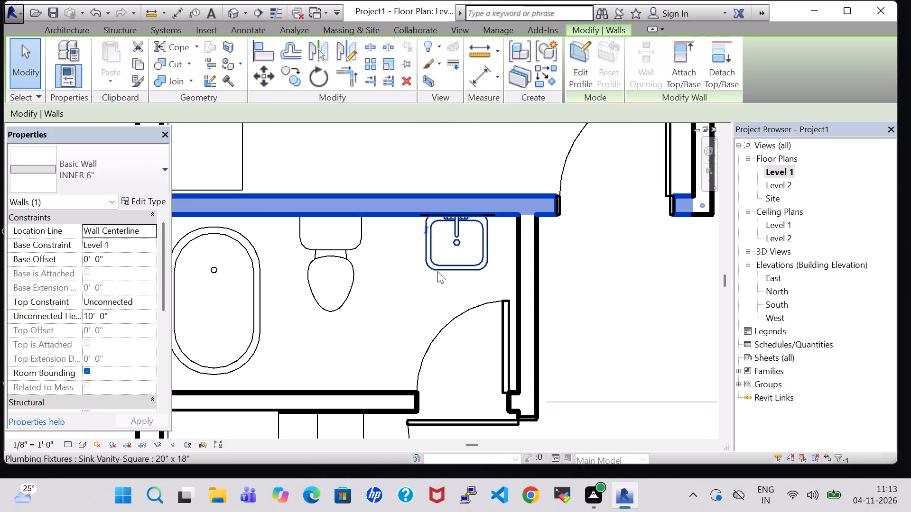
pyautogui.click(360, 308)
pyautogui.click(483, 214)
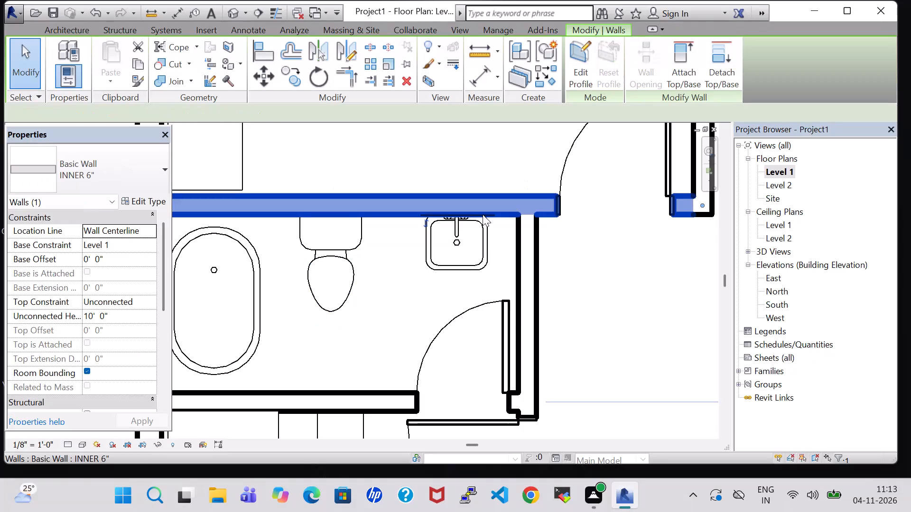
pyautogui.rightClick(483, 214)
pyautogui.click(400, 287)
pyautogui.scroll(5, 400, 285)
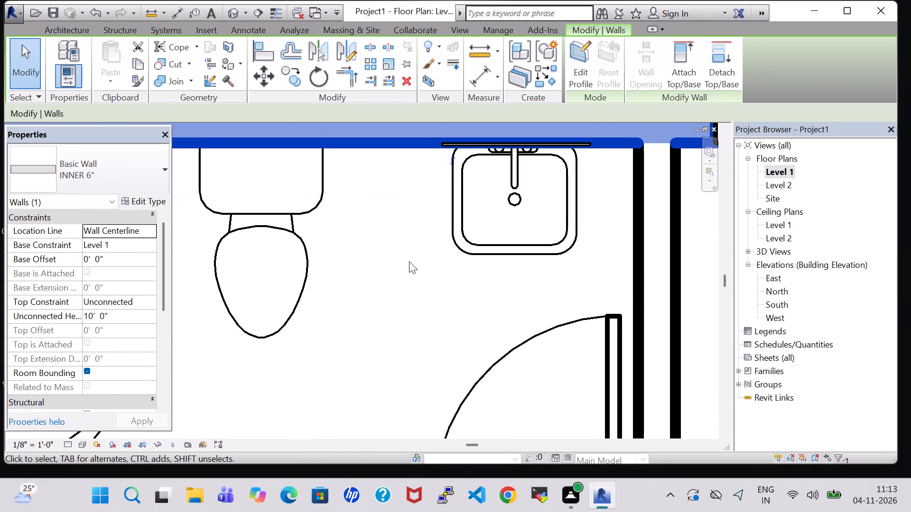
pyautogui.moveTo(409, 261); pyautogui.dragTo(373, 354, button='middle')
pyautogui.click(396, 272)
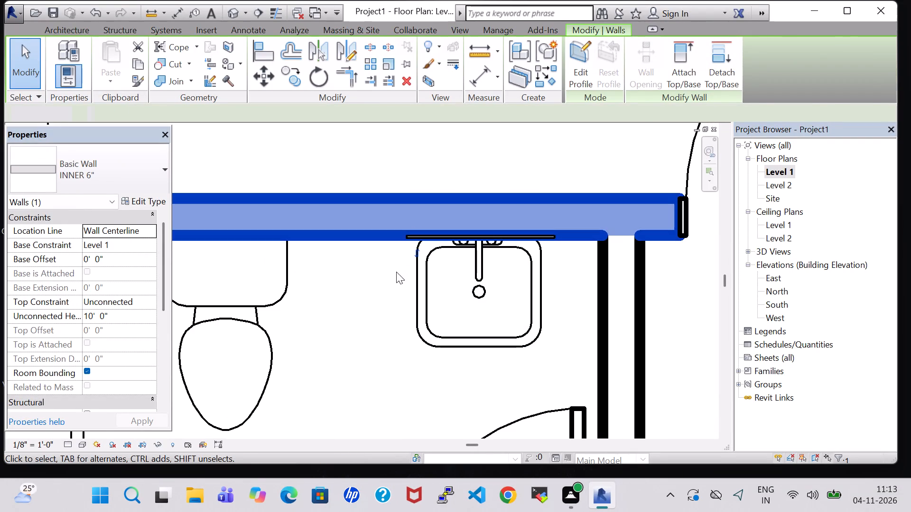
pyautogui.click(411, 239)
pyautogui.rightClick(411, 239)
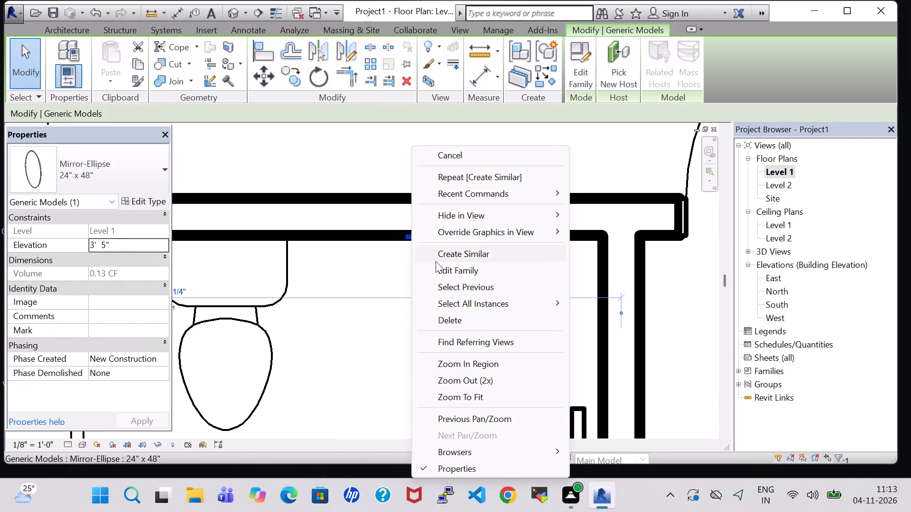
pyautogui.click(456, 254)
pyautogui.scroll(-4, 352, 390)
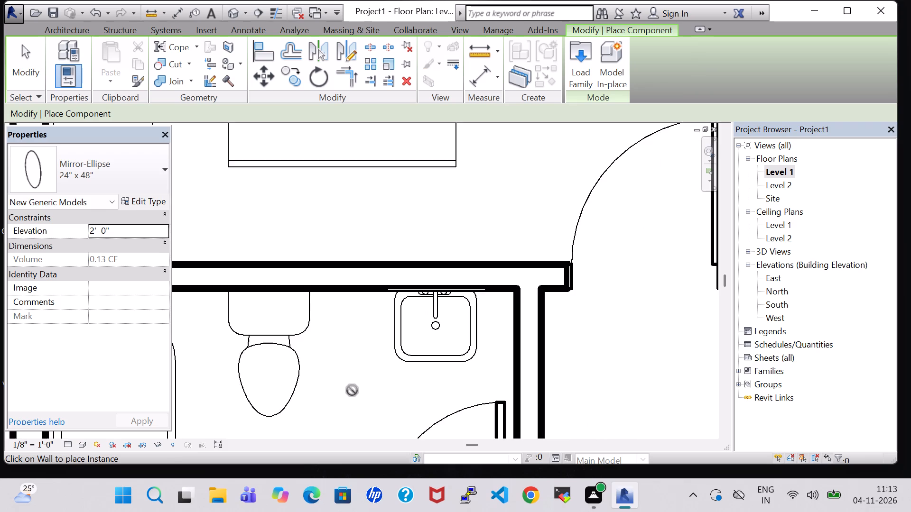
pyautogui.moveTo(352, 390); pyautogui.dragTo(459, 179, button='middle')
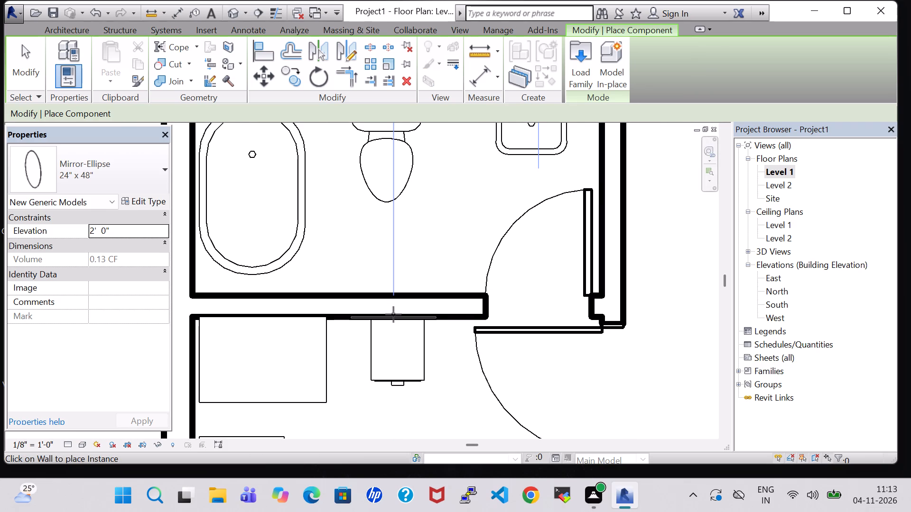
pyautogui.click(400, 316)
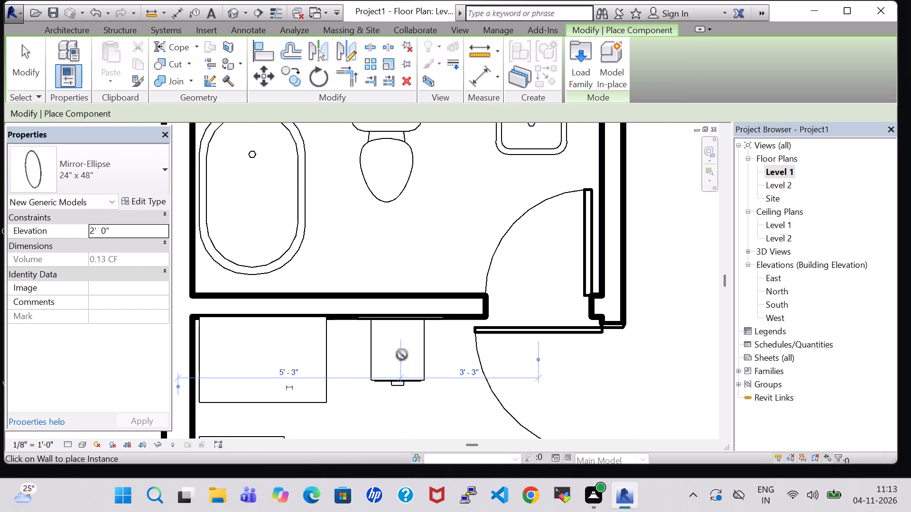
pyautogui.press('Escape')
pyautogui.press('Escape')
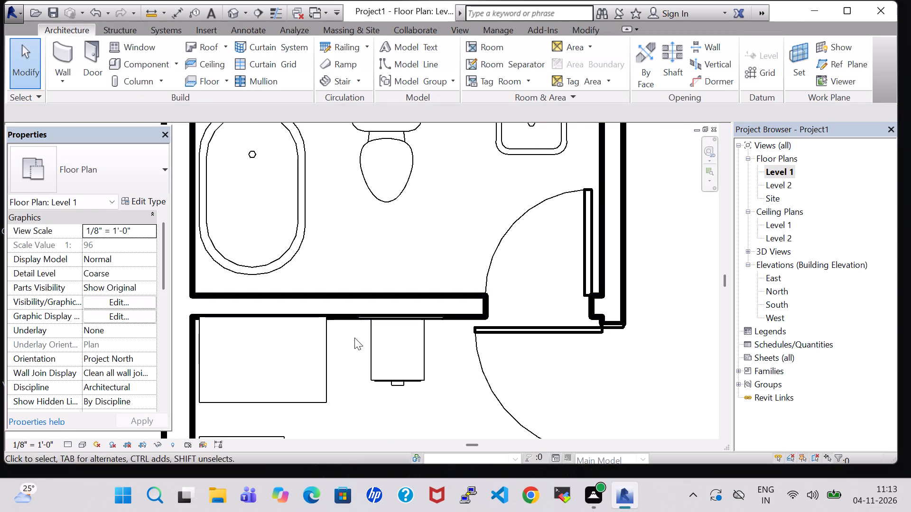
# Set the elevation of the southwest bedroom's mirror to 3' 0".
pyautogui.click(354, 338)
pyautogui.click(358, 317)
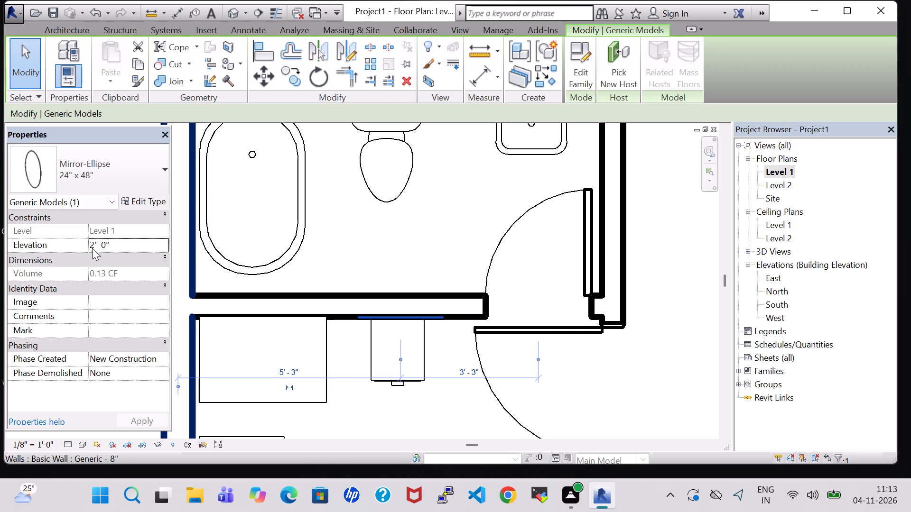
pyautogui.click(95, 247)
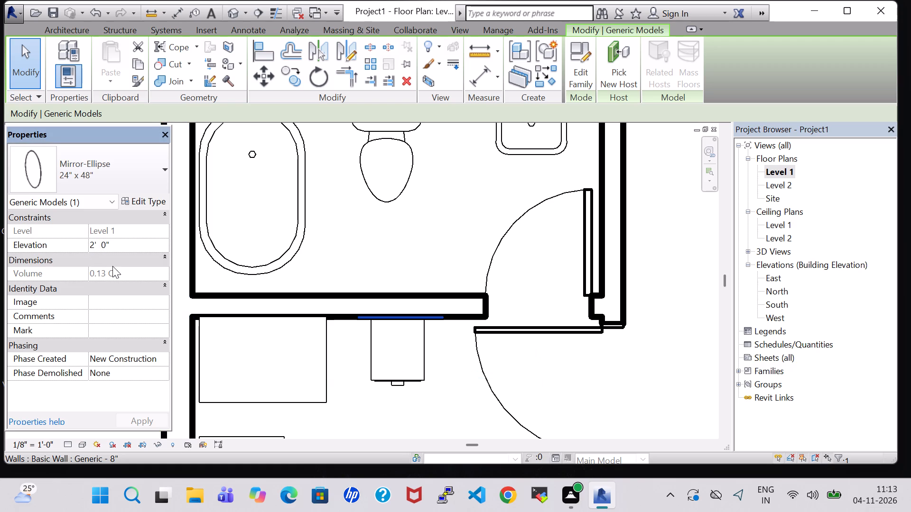
pyautogui.press('BackSpace')
pyautogui.press('3')
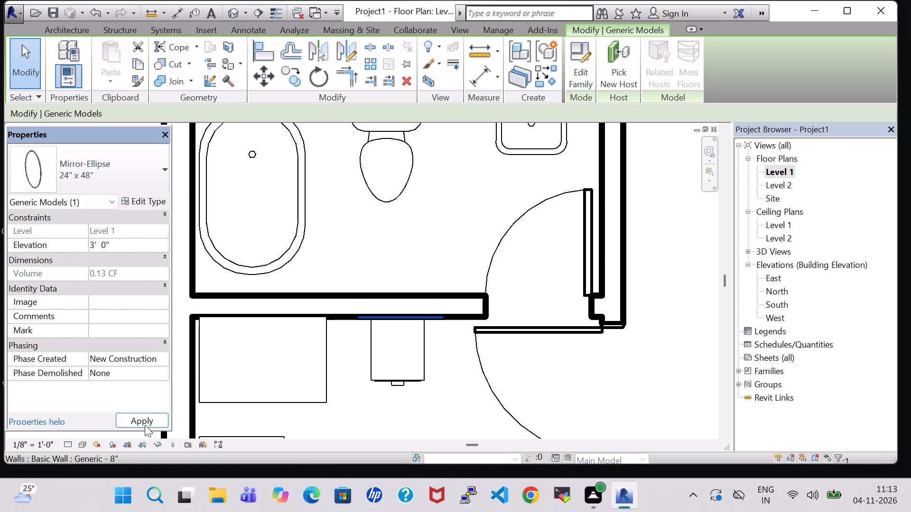
pyautogui.click(346, 401)
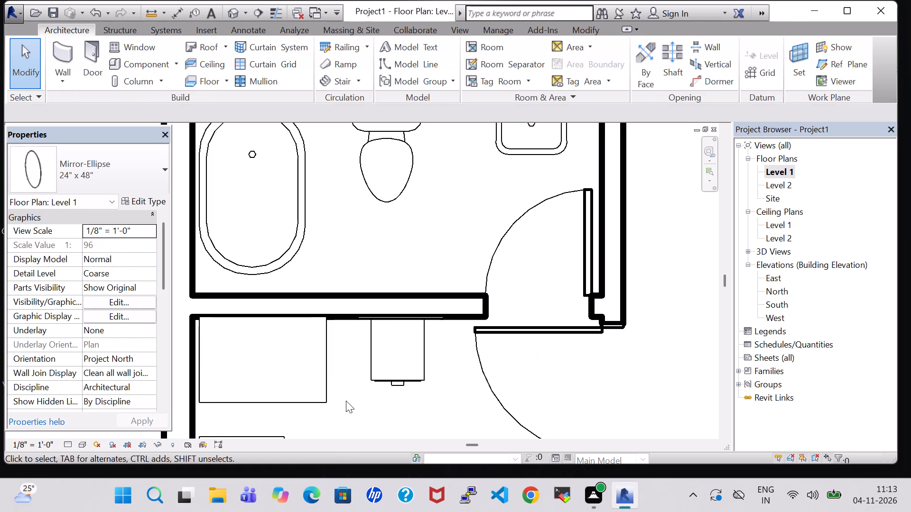
# Examine the southwest bedroom's mirror, file cabinet and other furniture in the 3D view.
pyautogui.click(231, 14)
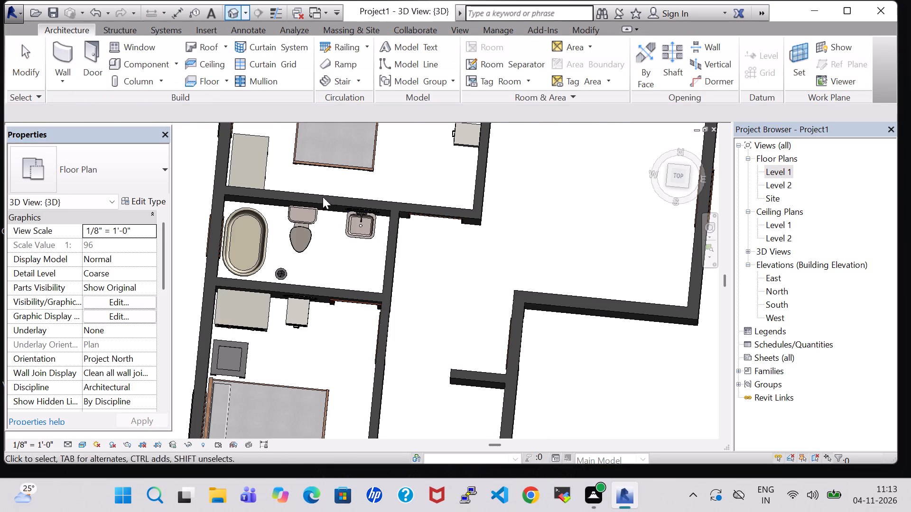
pyautogui.moveTo(281, 353); pyautogui.dragTo(285, 283, button='middle')
pyautogui.scroll(4, 275, 283)
pyautogui.keyDown('shift'); pyautogui.moveTo(330, 360); pyautogui.dragTo(328, 322, button='middle'); pyautogui.keyUp('shift')
pyautogui.scroll(-5, 327, 323)
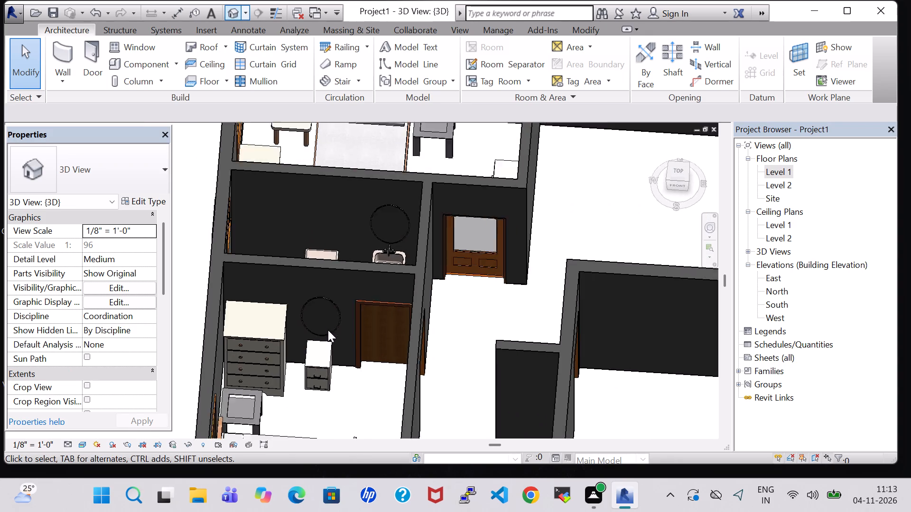
pyautogui.keyDown('shift'); pyautogui.moveTo(327, 378); pyautogui.dragTo(319, 421, button='middle'); pyautogui.keyUp('shift')
pyautogui.moveTo(318, 412); pyautogui.dragTo(349, 226, button='middle')
pyautogui.keyDown('shift'); pyautogui.moveTo(350, 226); pyautogui.dragTo(349, 260, button='middle'); pyautogui.keyUp('shift')
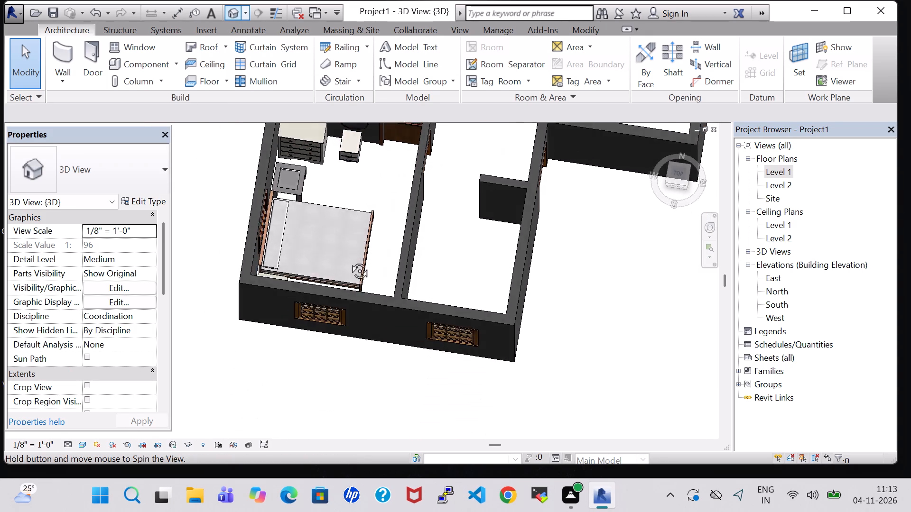
pyautogui.keyDown('shift'); pyautogui.moveTo(349, 260); pyautogui.dragTo(347, 329, button='middle'); pyautogui.keyUp('shift')
# Return to the Level 1 floor plan and load the Work Station Cubicle family from the Furniture System library.
pyautogui.doubleClick(770, 171)
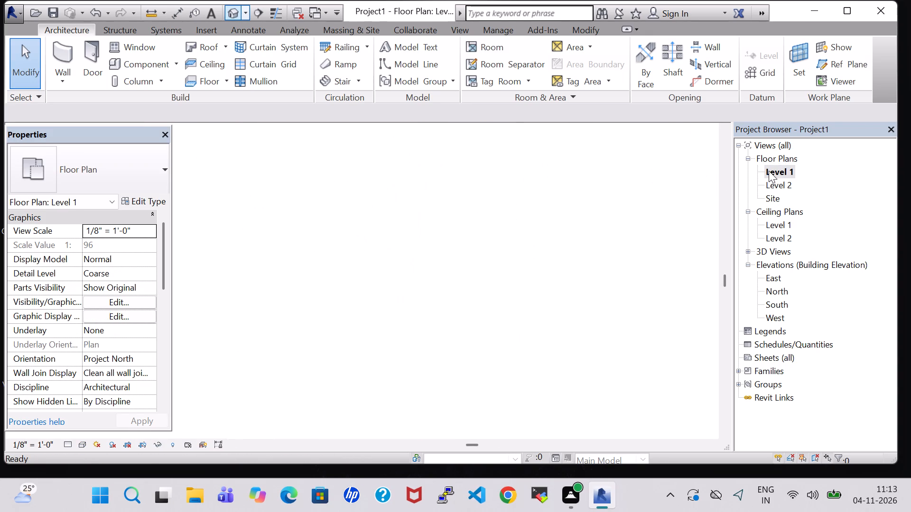
pyautogui.scroll(-8, 524, 249)
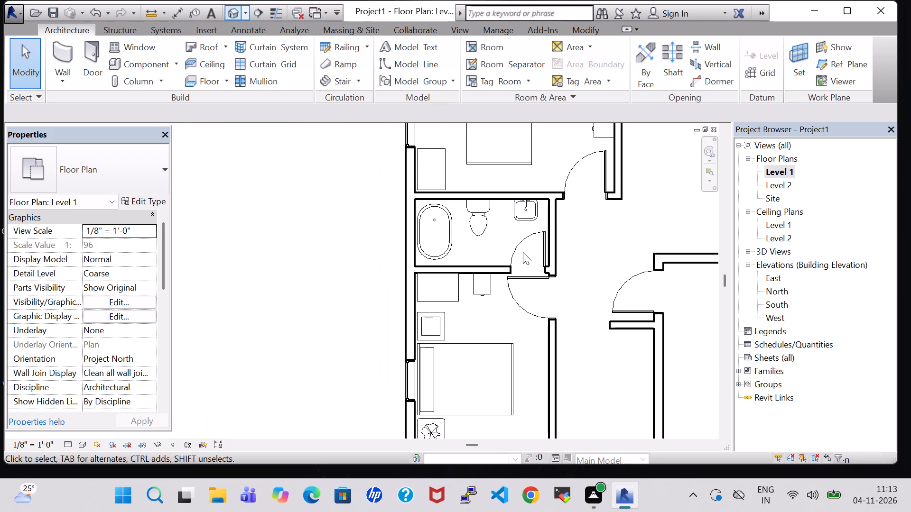
pyautogui.scroll(-2, 523, 252)
pyautogui.moveTo(523, 252); pyautogui.dragTo(409, 244, button='middle')
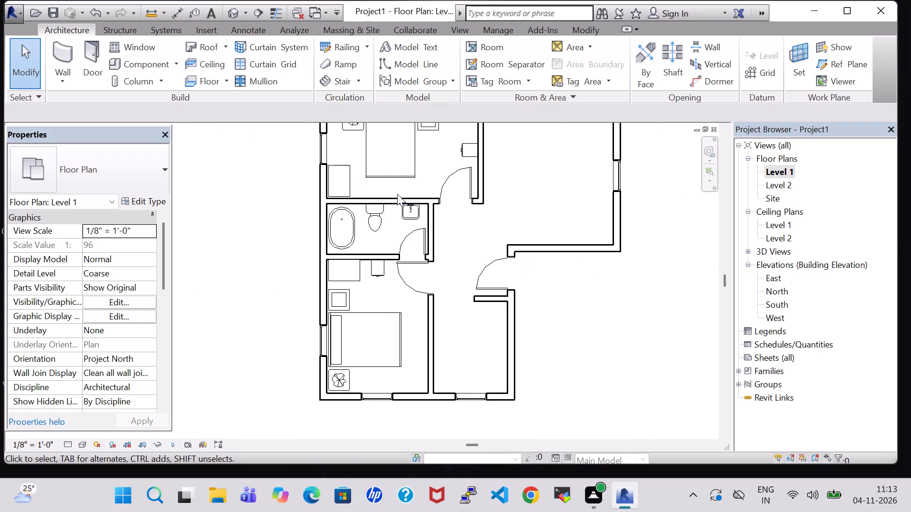
pyautogui.moveTo(560, 190); pyautogui.dragTo(503, 227, button='middle')
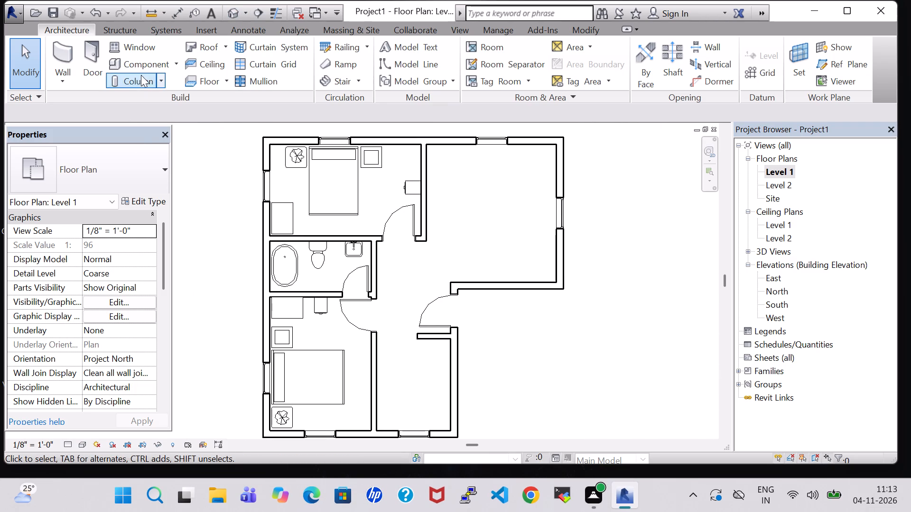
pyautogui.click(137, 65)
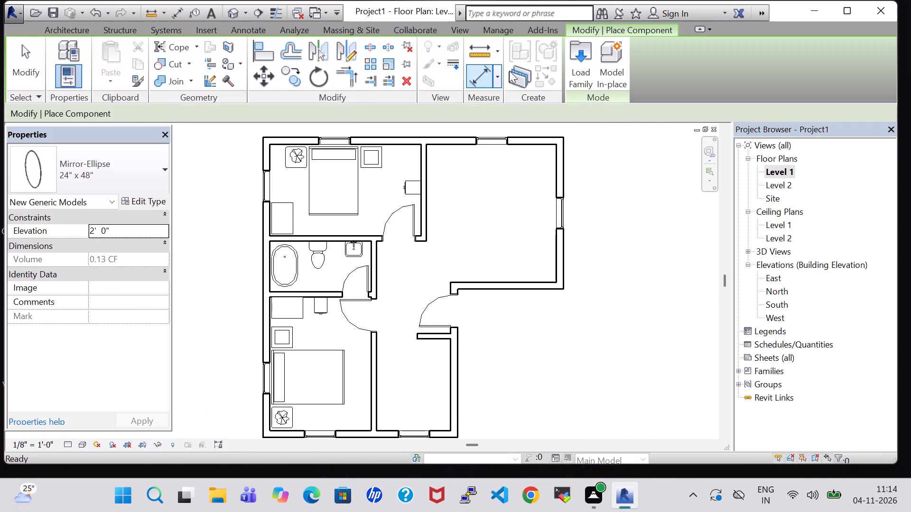
pyautogui.click(583, 74)
pyautogui.click(470, 314)
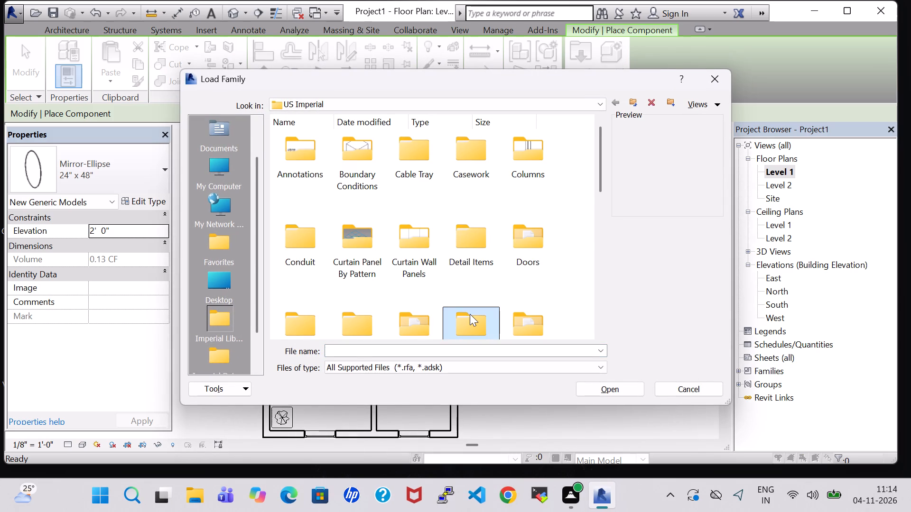
pyautogui.press('f')
pyautogui.doubleClick(313, 247)
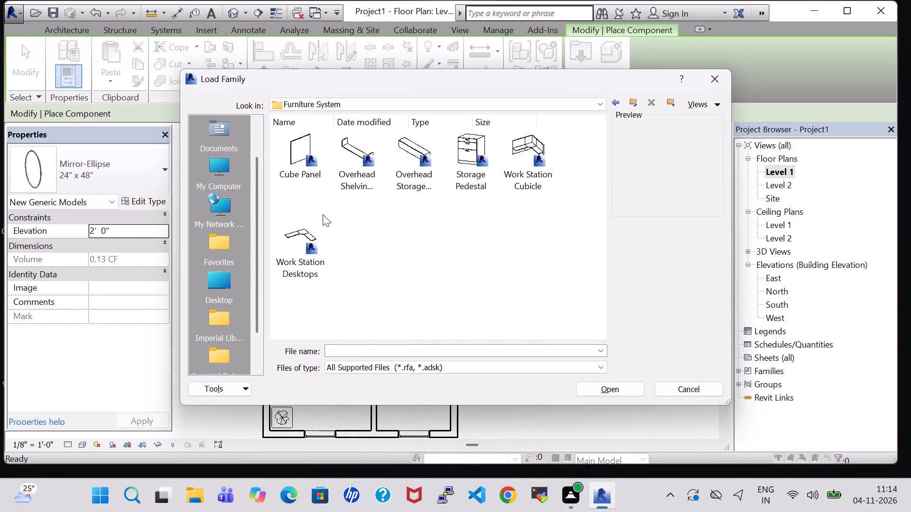
pyautogui.click(519, 161)
pyautogui.click(615, 391)
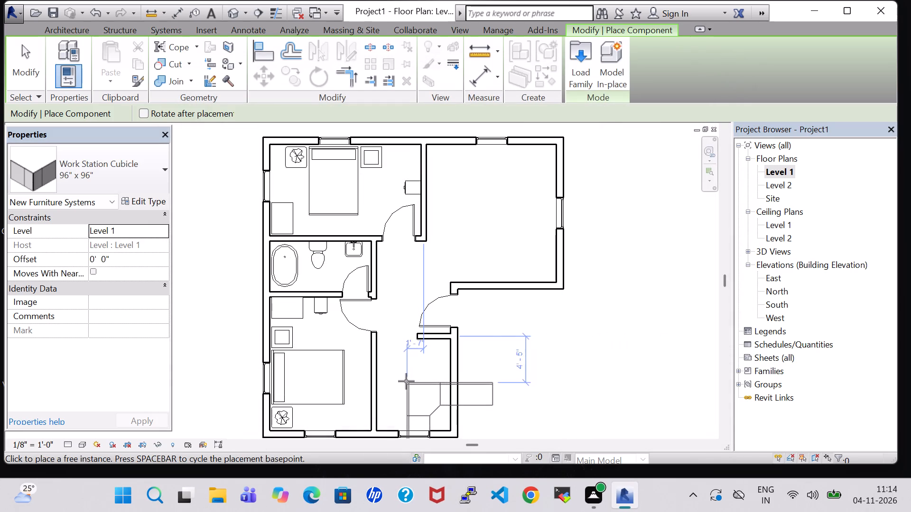
# Place the Work Station Cubicle 96" x 96", rotated 180°, in the southeast corner of the small room east of the southwest bedroom.
pyautogui.press('space')
pyautogui.press('space')
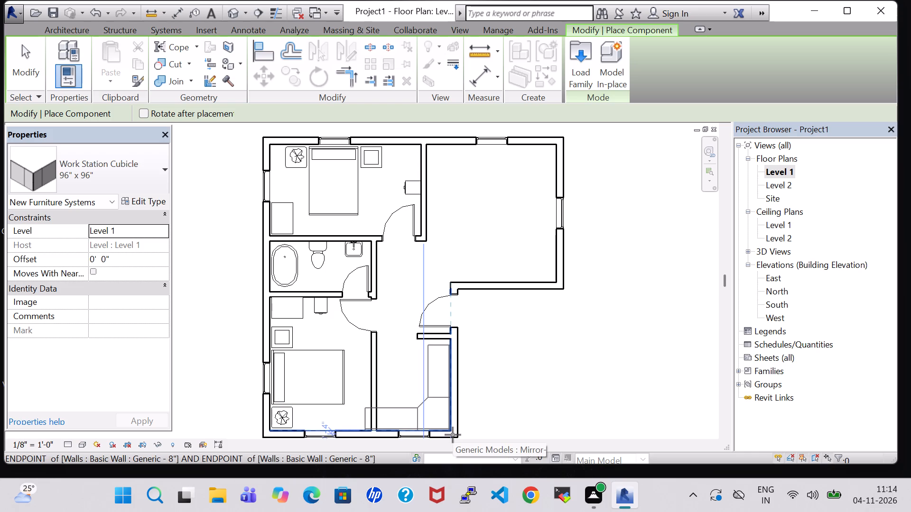
pyautogui.scroll(2, 453, 435)
pyautogui.moveTo(453, 435); pyautogui.dragTo(469, 334, button='middle')
pyautogui.scroll(1, 468, 333)
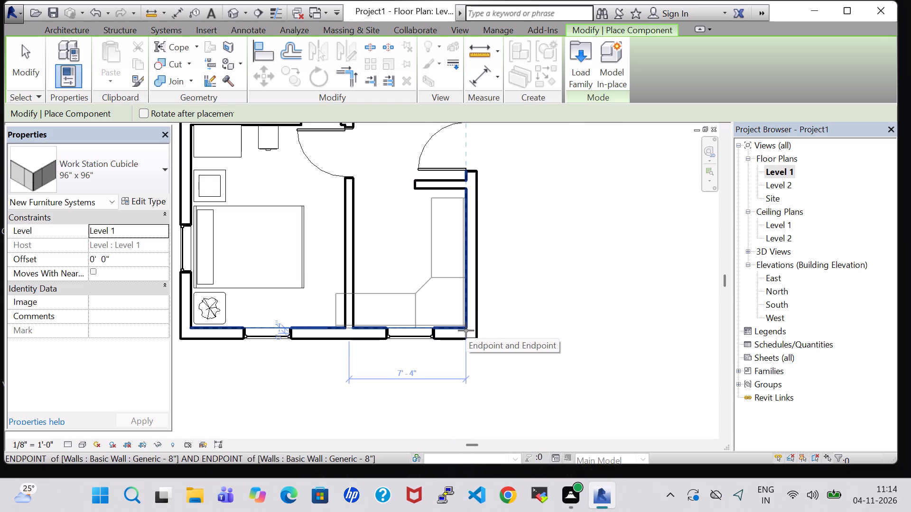
pyautogui.click(468, 329)
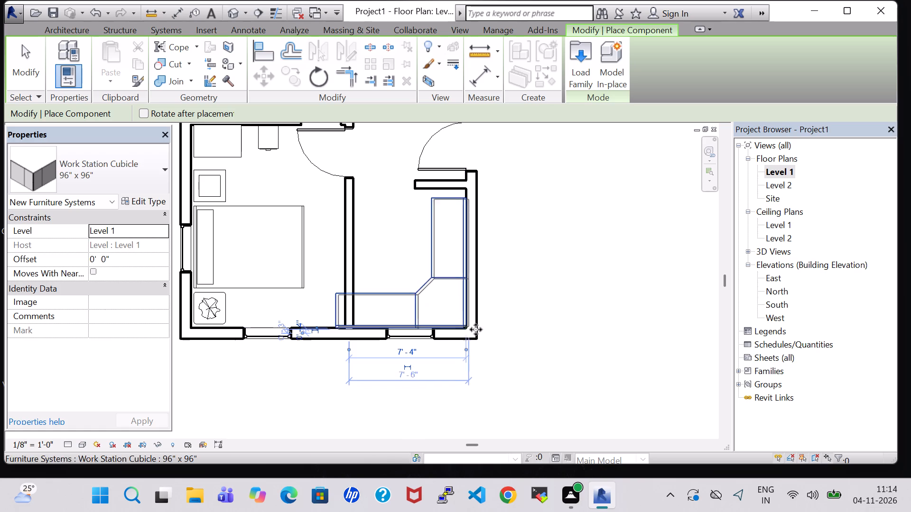
pyautogui.press('Escape')
pyautogui.press('Escape')
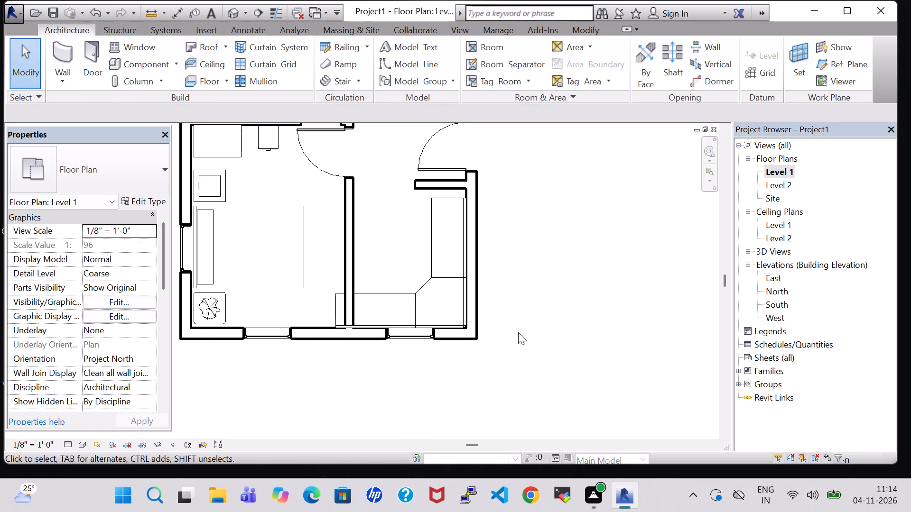
# Set the Panel Height of the Work Station Cubicle 96" x 96" type to 2' 8".
pyautogui.click(436, 266)
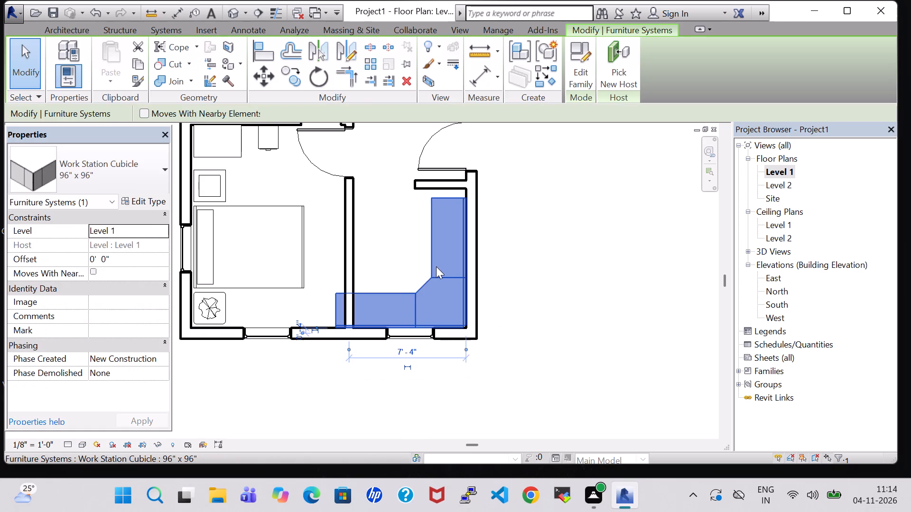
pyautogui.click(137, 201)
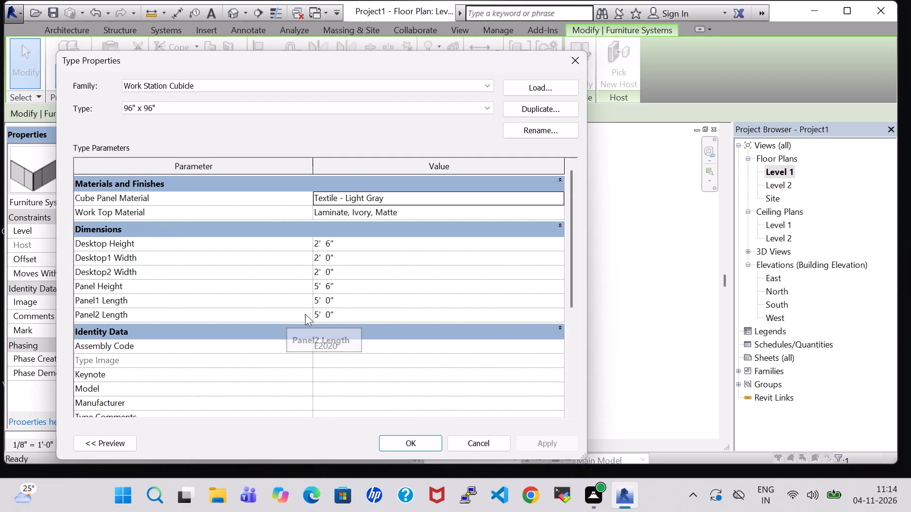
pyautogui.click(320, 287)
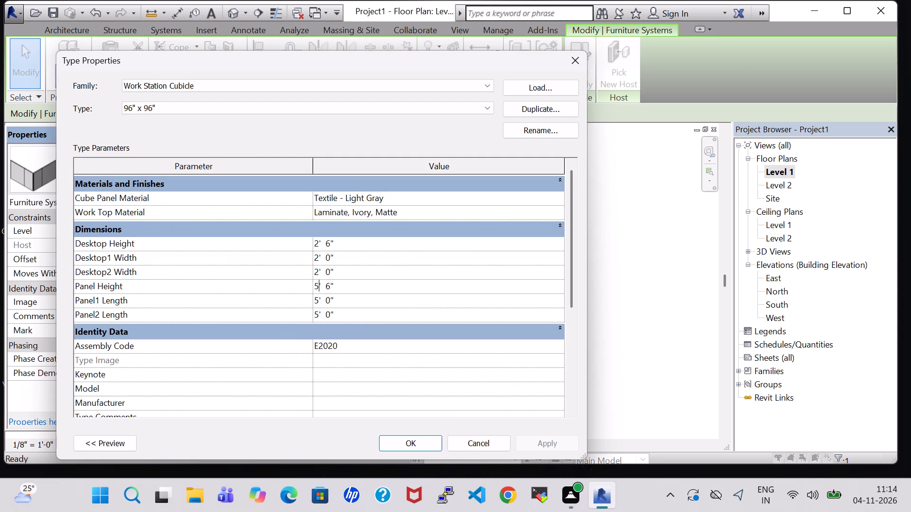
pyautogui.press('BackSpace')
pyautogui.press('2')
pyautogui.press('Right')
pyautogui.press('Right')
pyautogui.press('Right')
pyautogui.press('Right')
pyautogui.press('BackSpace')
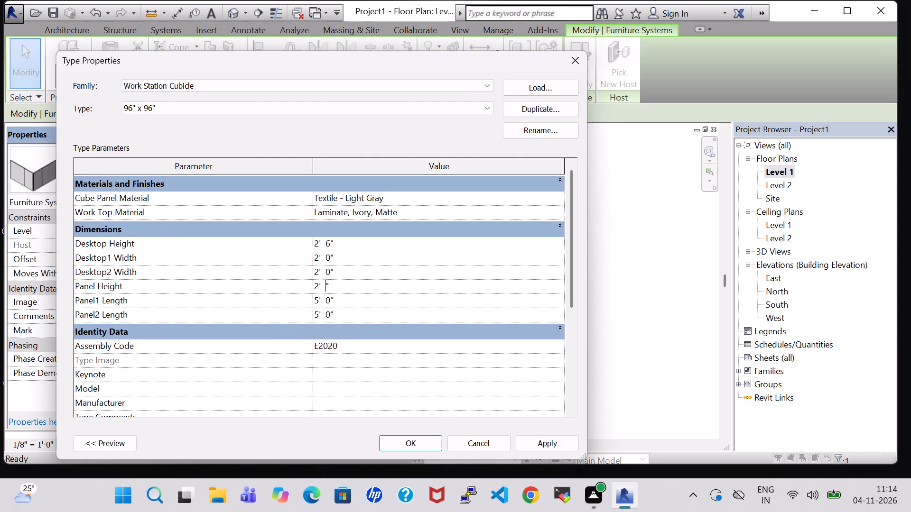
pyautogui.press('8')
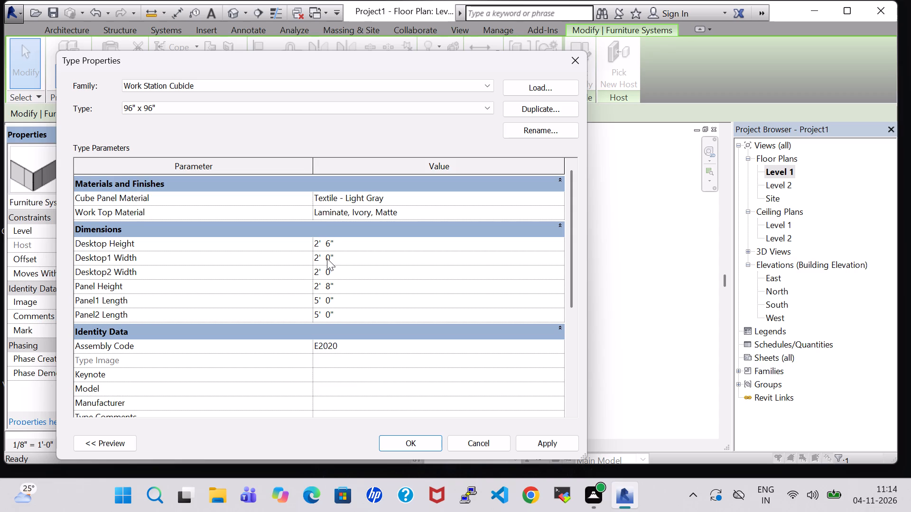
# Set both the Desktop1 Width and Desktop2 Width of the cubicle type to 2' 4".
pyautogui.click(331, 258)
pyautogui.press('BackSpace')
pyautogui.press('4')
pyautogui.click(332, 277)
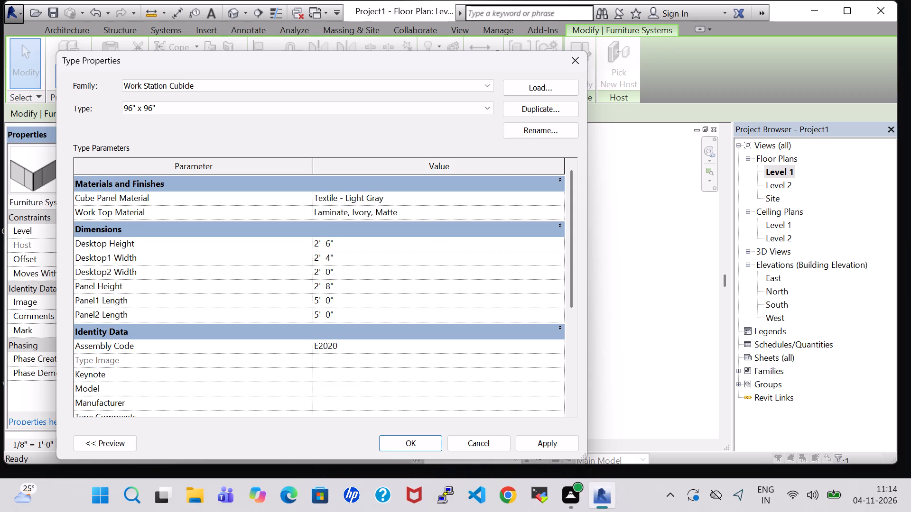
pyautogui.press('BackSpace')
pyautogui.press('4')
# Set the cubicle type's Panel2 Length to 3' 0" and apply the type changes.
pyautogui.click(319, 315)
pyautogui.press('BackSpace')
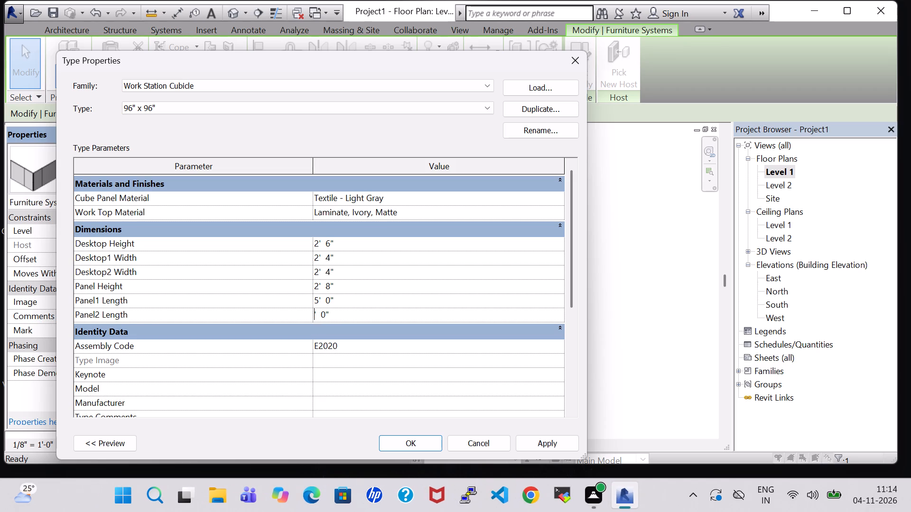
pyautogui.press('3')
pyautogui.click(405, 437)
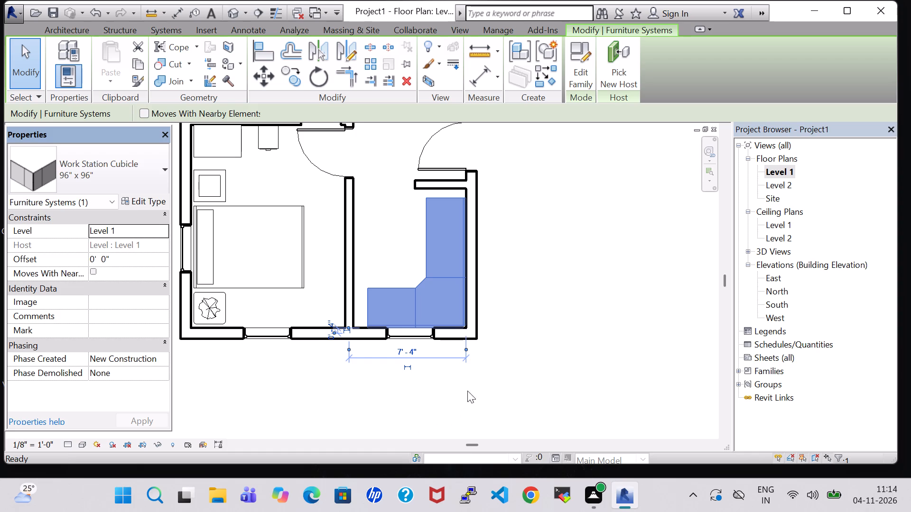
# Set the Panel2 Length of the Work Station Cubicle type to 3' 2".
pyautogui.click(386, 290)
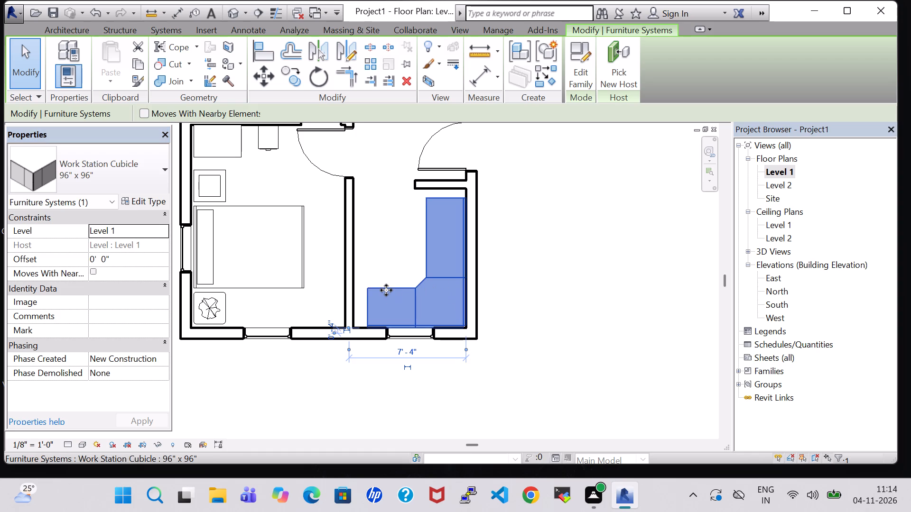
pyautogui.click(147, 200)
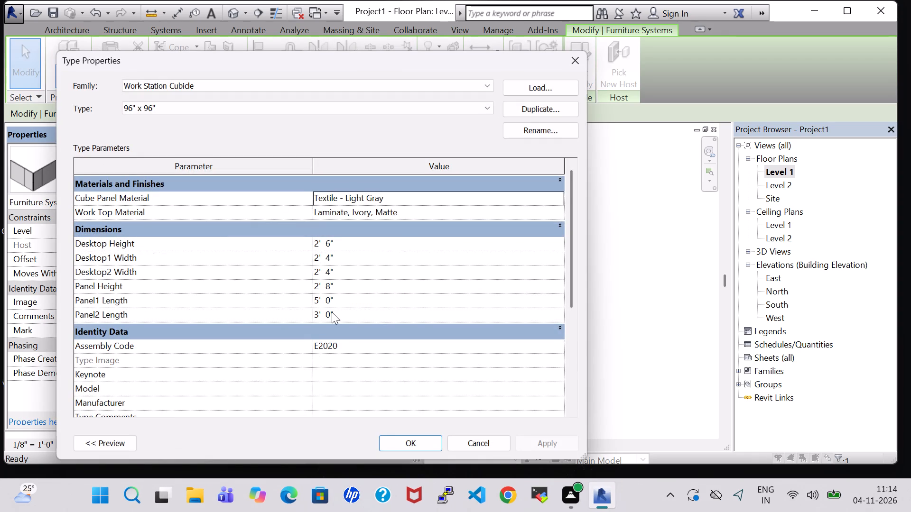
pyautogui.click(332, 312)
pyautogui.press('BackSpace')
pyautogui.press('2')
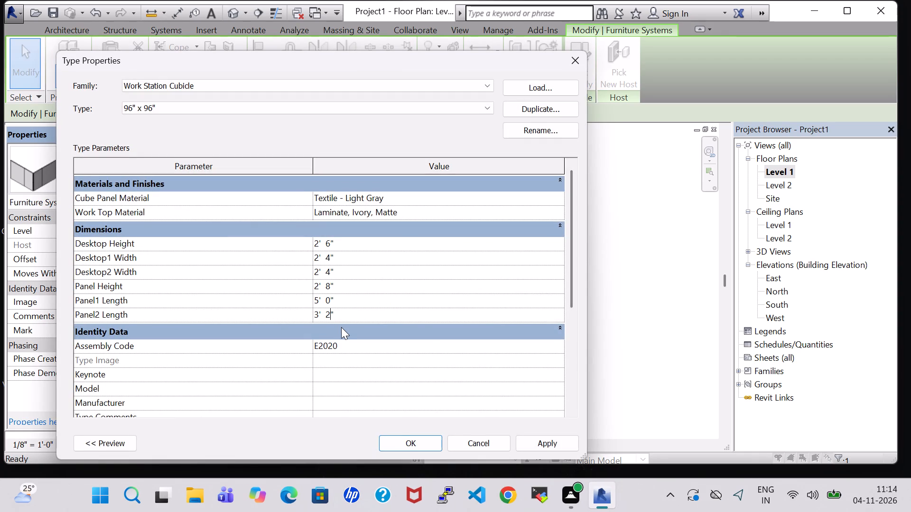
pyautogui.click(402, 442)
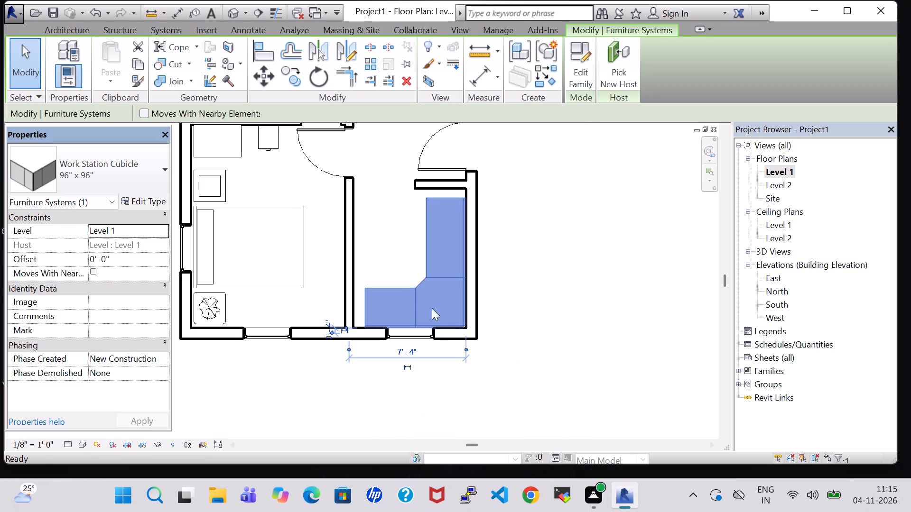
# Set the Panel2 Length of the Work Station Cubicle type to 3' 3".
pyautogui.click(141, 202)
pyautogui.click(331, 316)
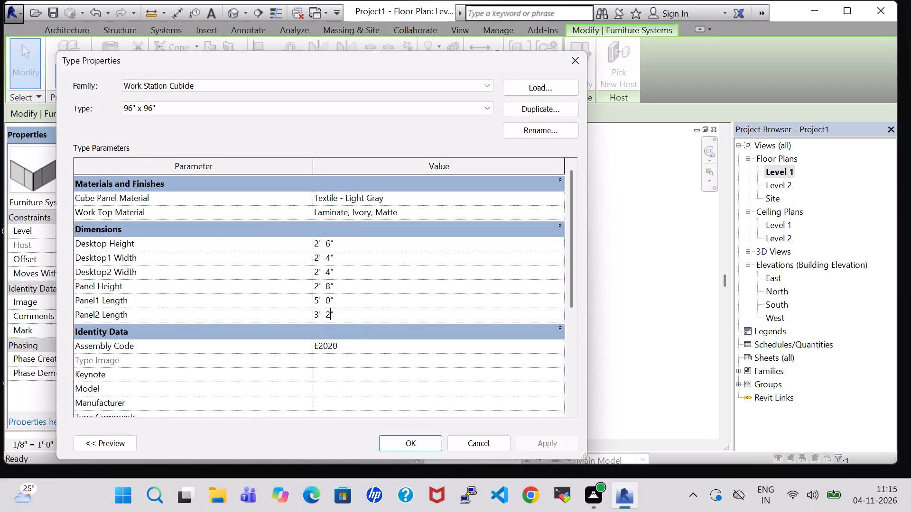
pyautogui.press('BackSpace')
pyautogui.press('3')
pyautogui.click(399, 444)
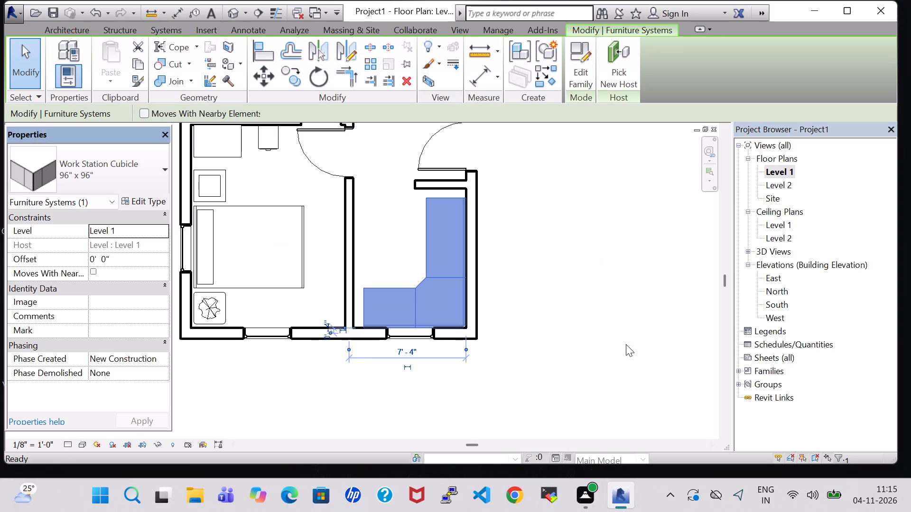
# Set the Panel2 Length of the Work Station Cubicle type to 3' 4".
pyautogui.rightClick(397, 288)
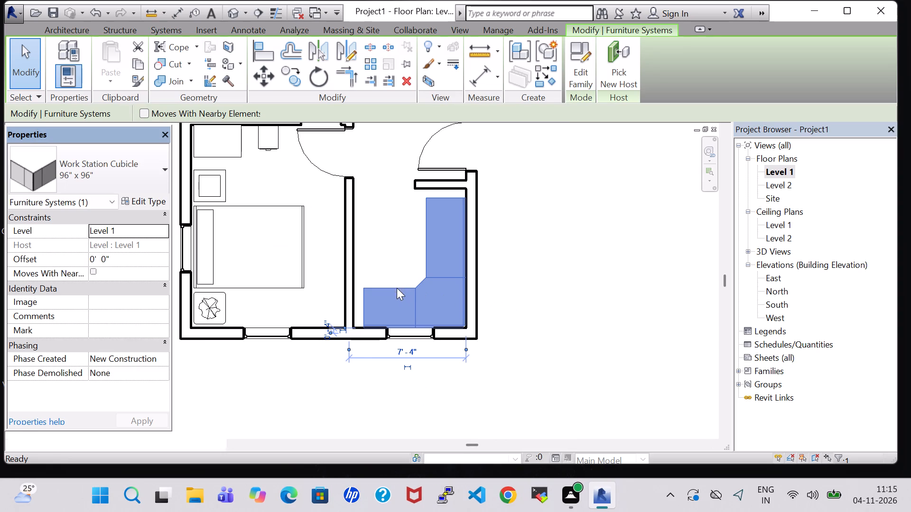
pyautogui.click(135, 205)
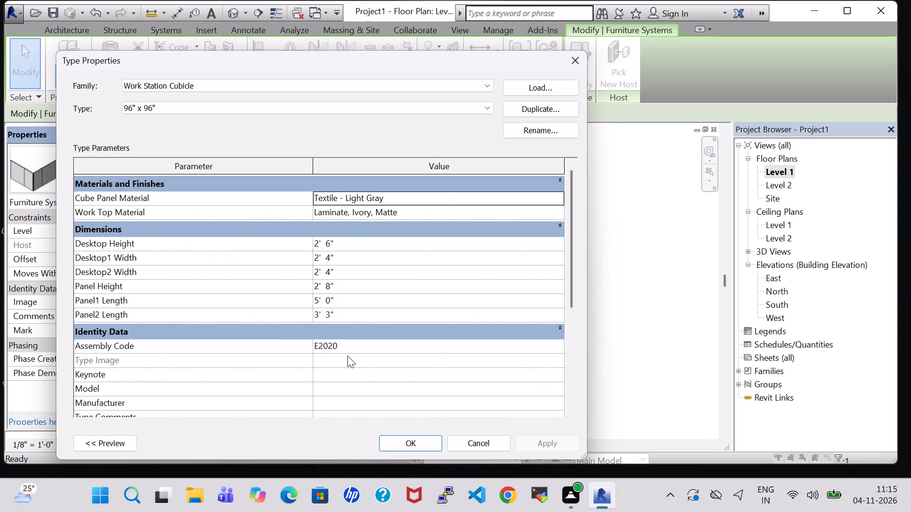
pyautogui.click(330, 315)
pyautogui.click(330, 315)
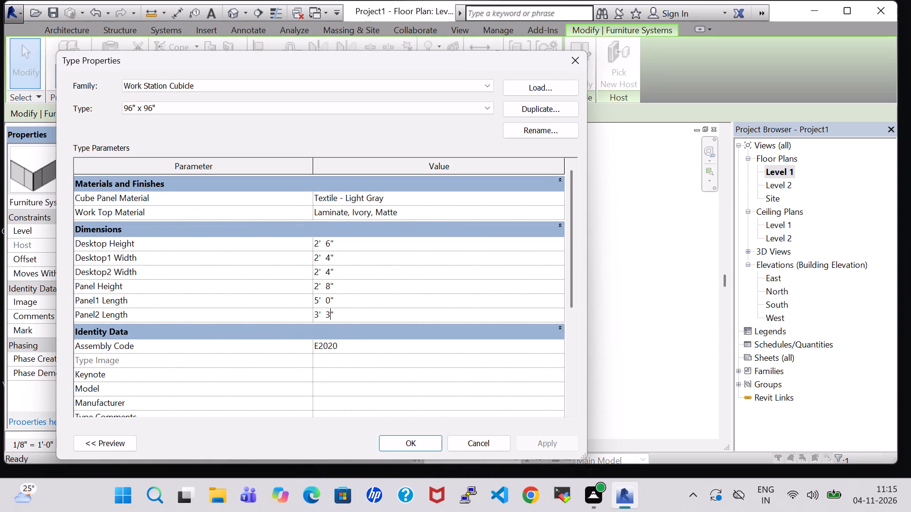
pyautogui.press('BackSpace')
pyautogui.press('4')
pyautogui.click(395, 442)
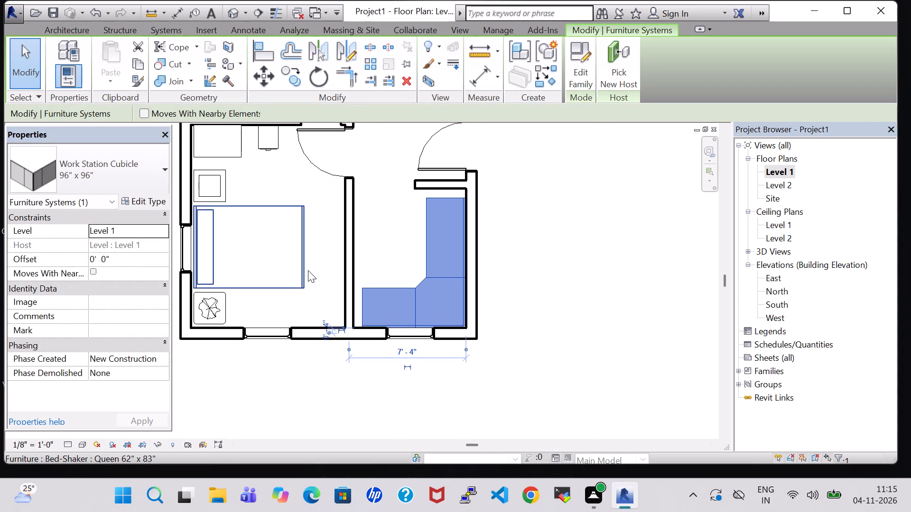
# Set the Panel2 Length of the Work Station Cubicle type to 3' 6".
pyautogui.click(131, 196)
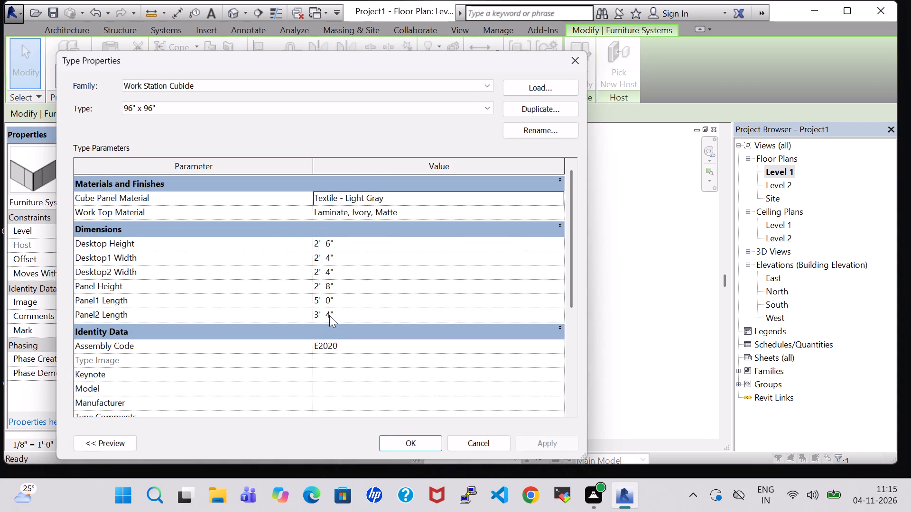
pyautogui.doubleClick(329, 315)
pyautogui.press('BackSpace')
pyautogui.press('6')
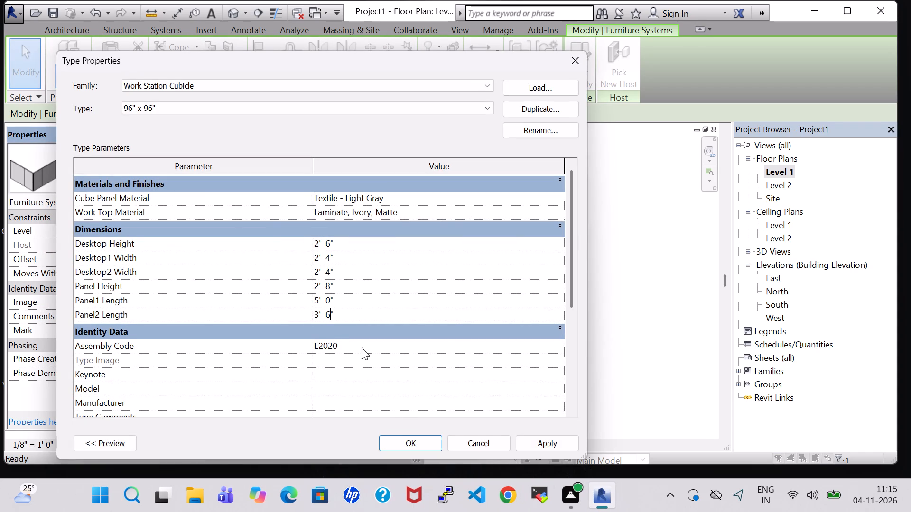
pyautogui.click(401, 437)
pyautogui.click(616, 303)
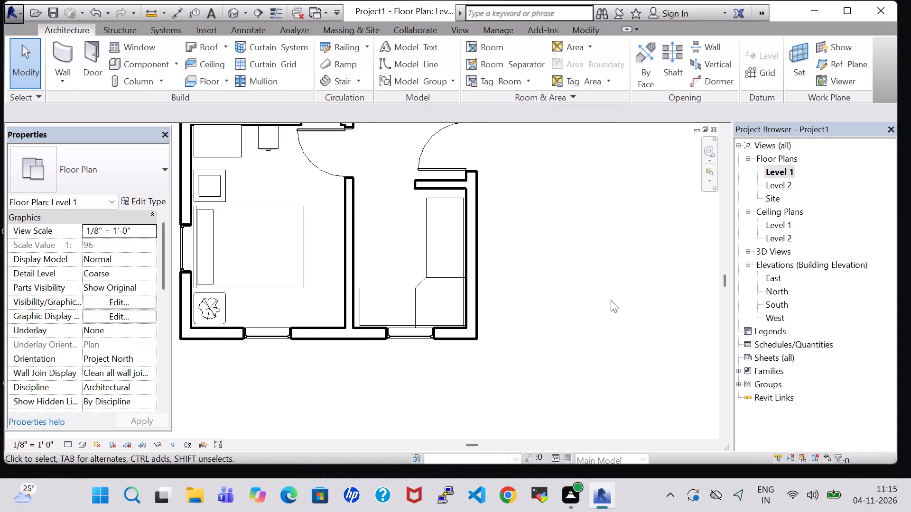
# Set the Panel1 Length of the Work Station Cubicle type to 2' 0" to shorten the wing along the east wall.
pyautogui.click(436, 200)
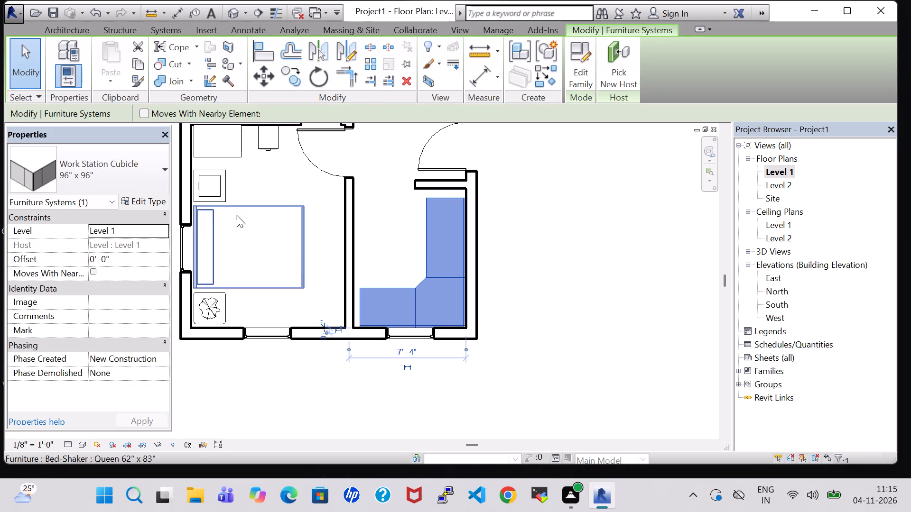
pyautogui.click(131, 202)
pyautogui.doubleClick(318, 302)
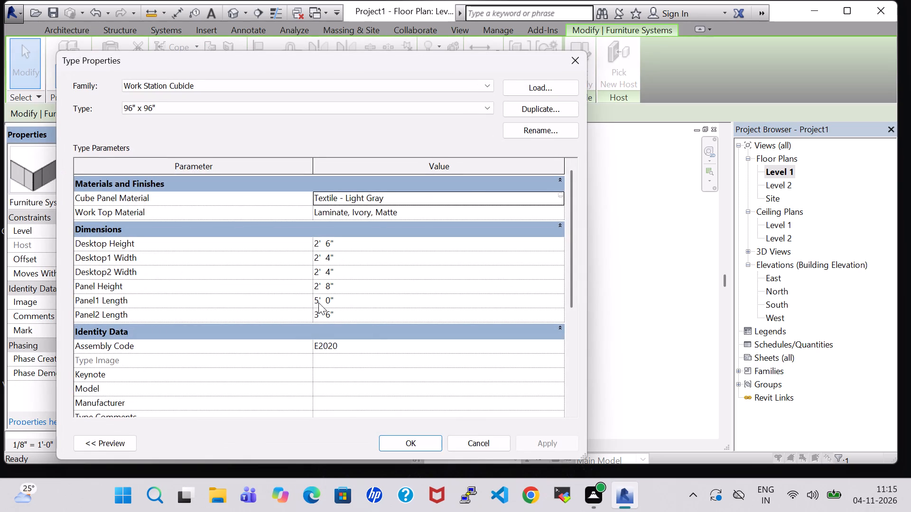
pyautogui.press('BackSpace')
pyautogui.press('2')
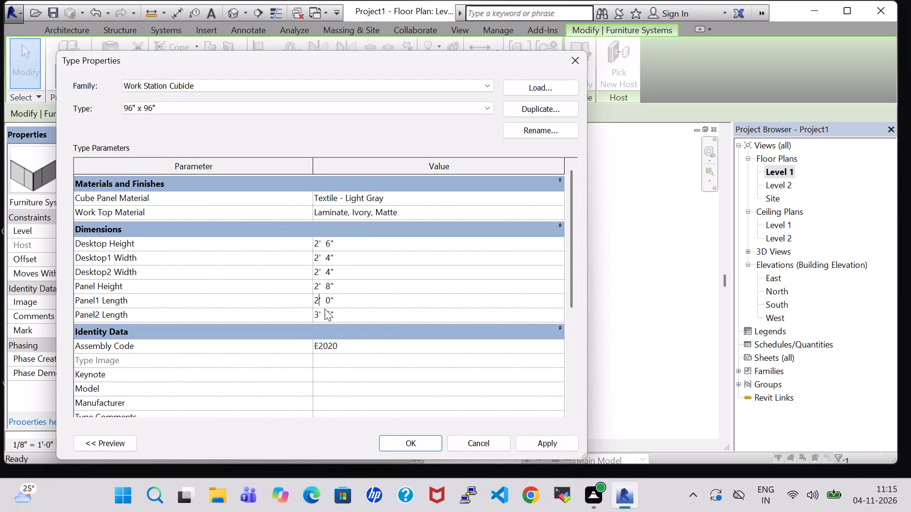
pyautogui.click(399, 440)
pyautogui.click(591, 317)
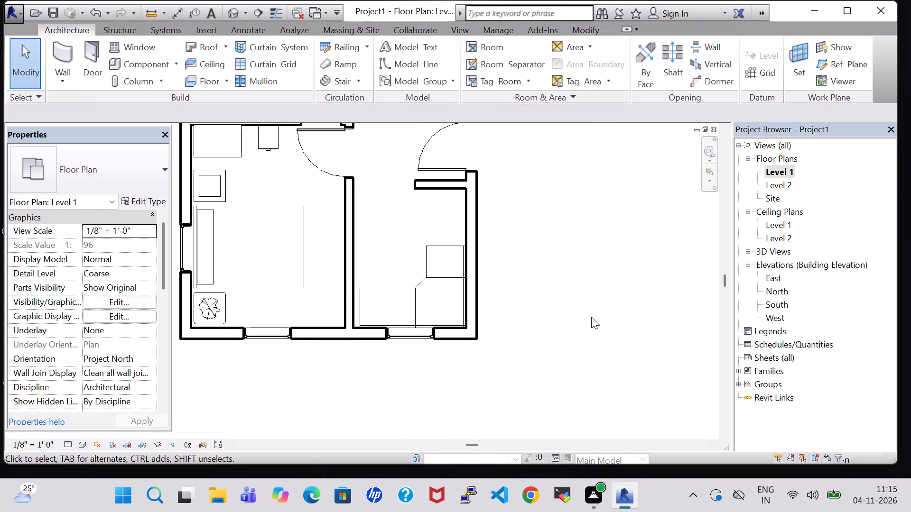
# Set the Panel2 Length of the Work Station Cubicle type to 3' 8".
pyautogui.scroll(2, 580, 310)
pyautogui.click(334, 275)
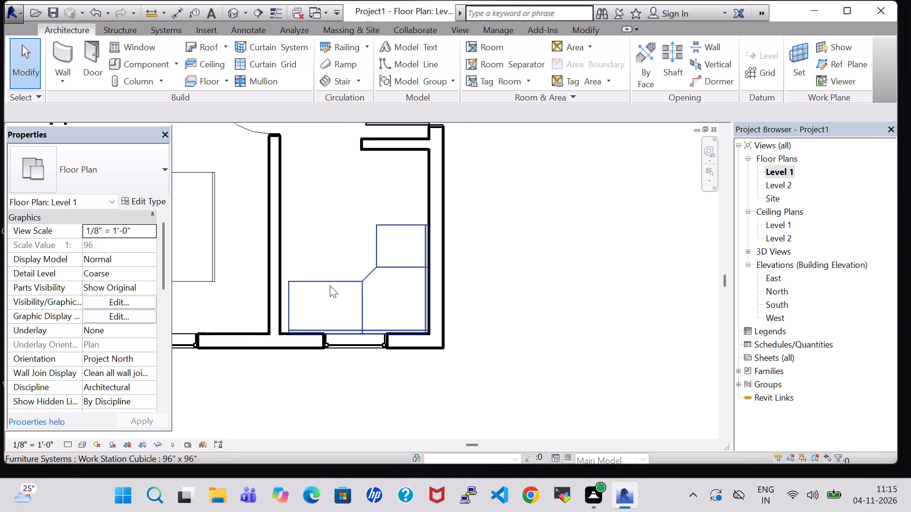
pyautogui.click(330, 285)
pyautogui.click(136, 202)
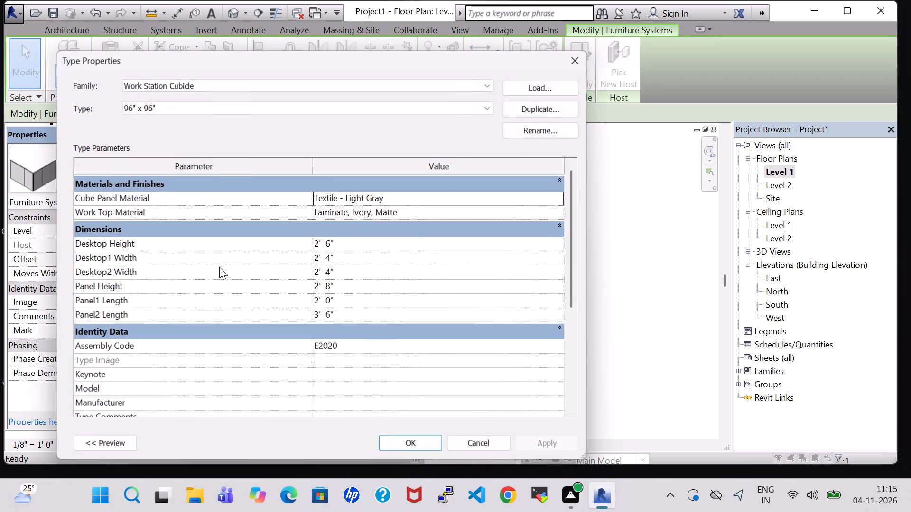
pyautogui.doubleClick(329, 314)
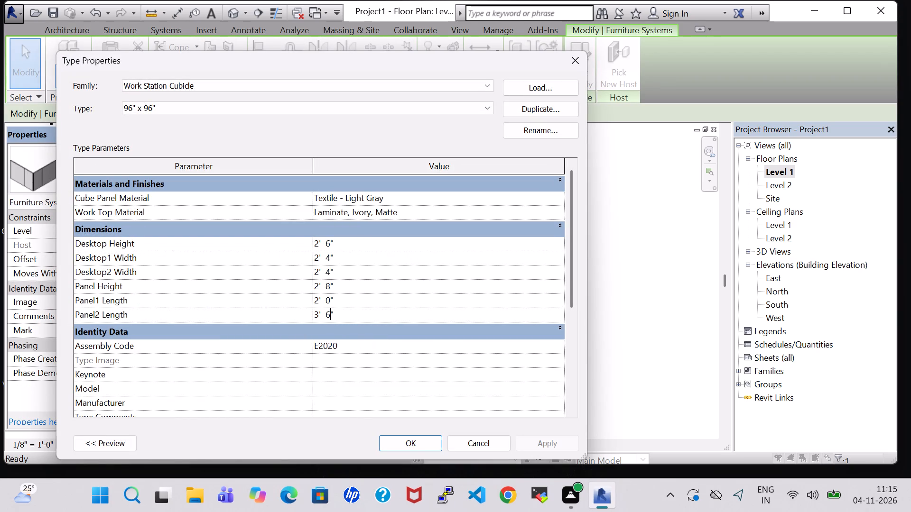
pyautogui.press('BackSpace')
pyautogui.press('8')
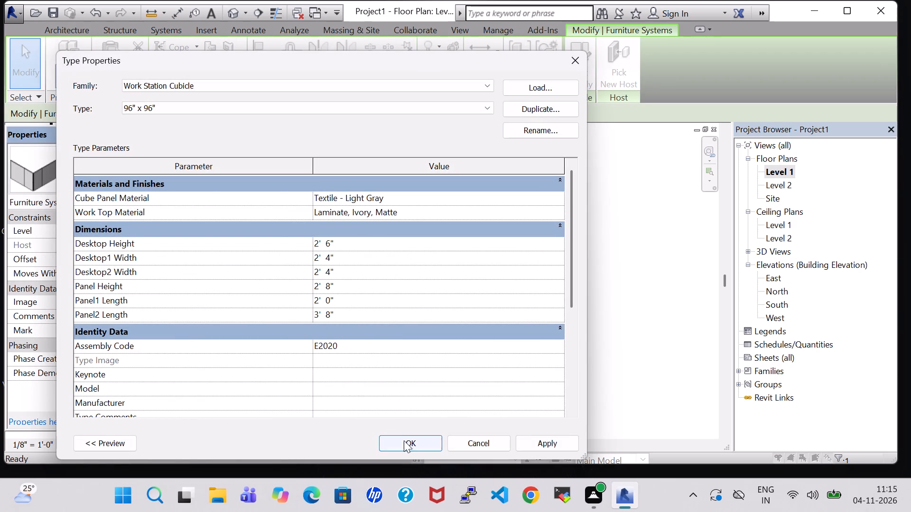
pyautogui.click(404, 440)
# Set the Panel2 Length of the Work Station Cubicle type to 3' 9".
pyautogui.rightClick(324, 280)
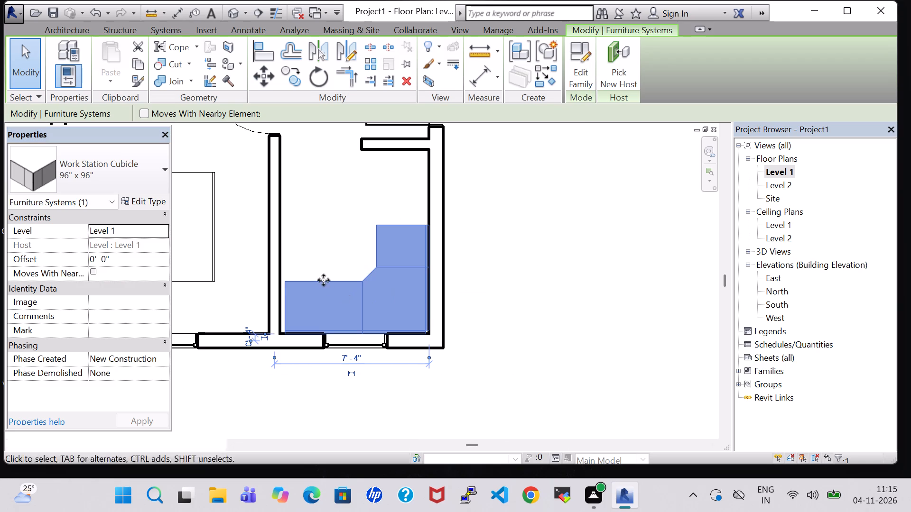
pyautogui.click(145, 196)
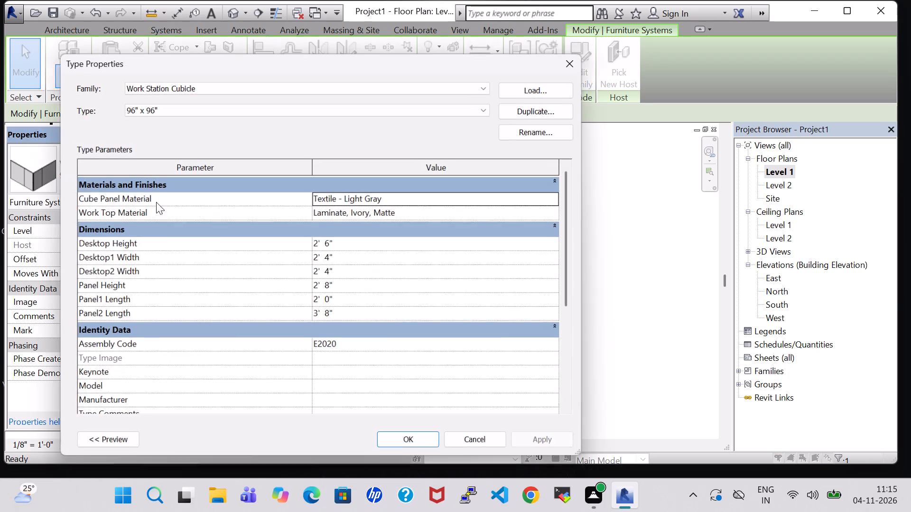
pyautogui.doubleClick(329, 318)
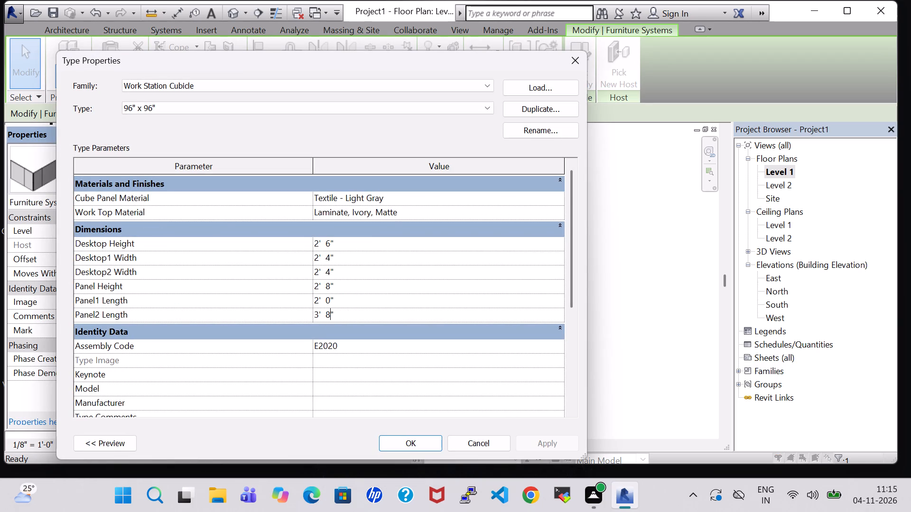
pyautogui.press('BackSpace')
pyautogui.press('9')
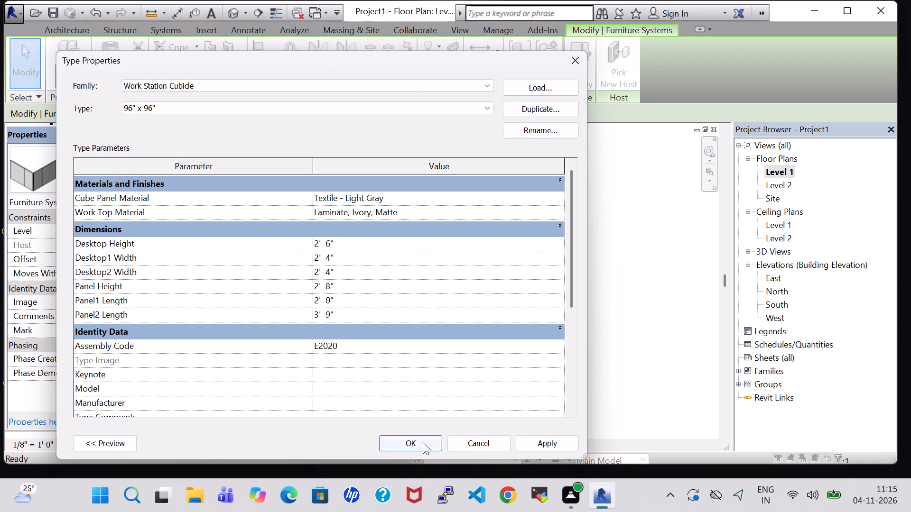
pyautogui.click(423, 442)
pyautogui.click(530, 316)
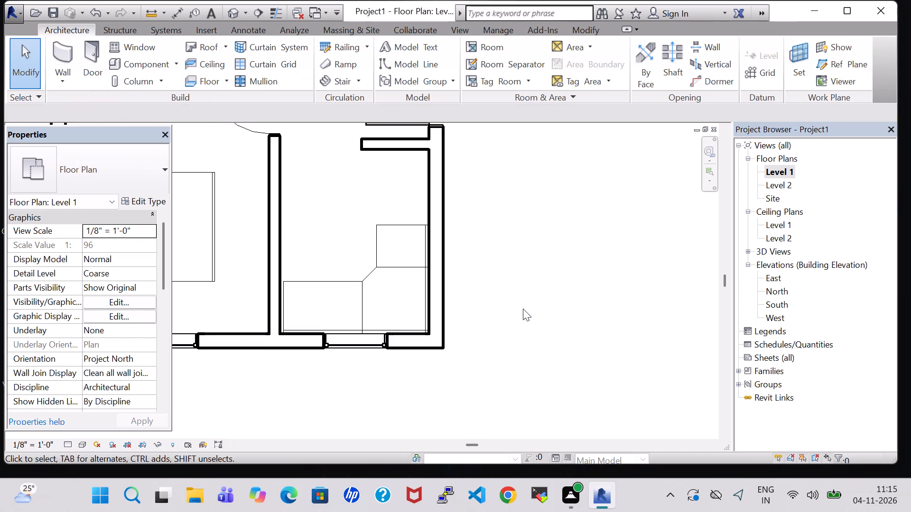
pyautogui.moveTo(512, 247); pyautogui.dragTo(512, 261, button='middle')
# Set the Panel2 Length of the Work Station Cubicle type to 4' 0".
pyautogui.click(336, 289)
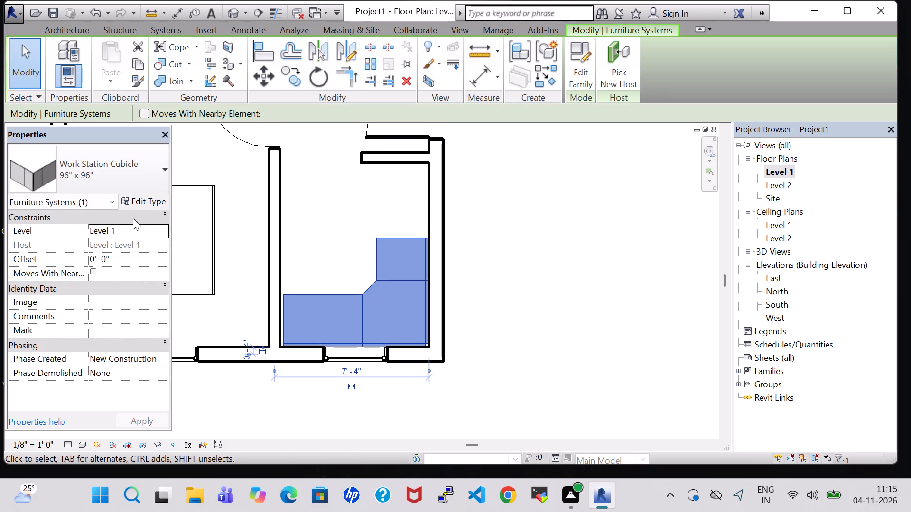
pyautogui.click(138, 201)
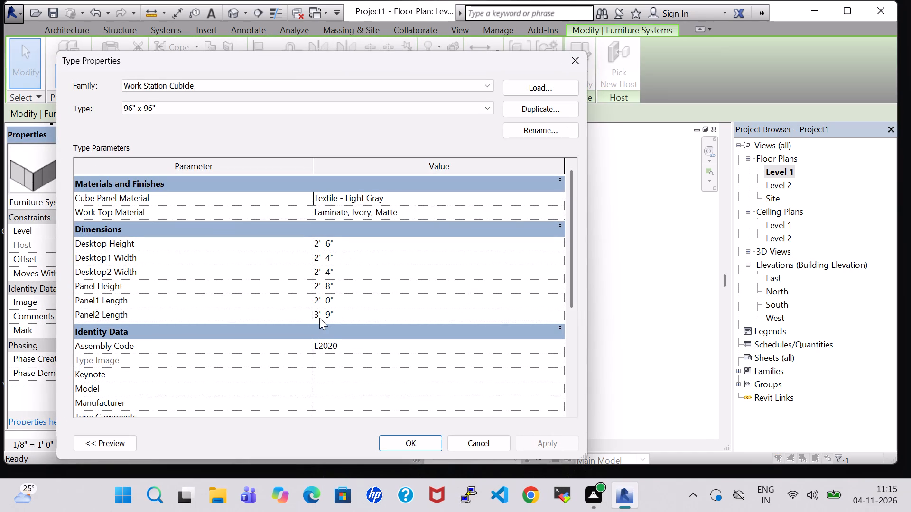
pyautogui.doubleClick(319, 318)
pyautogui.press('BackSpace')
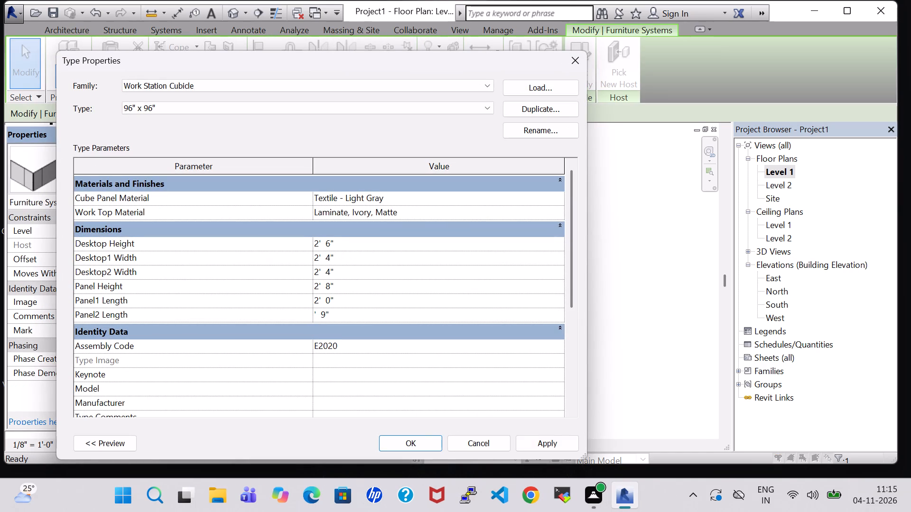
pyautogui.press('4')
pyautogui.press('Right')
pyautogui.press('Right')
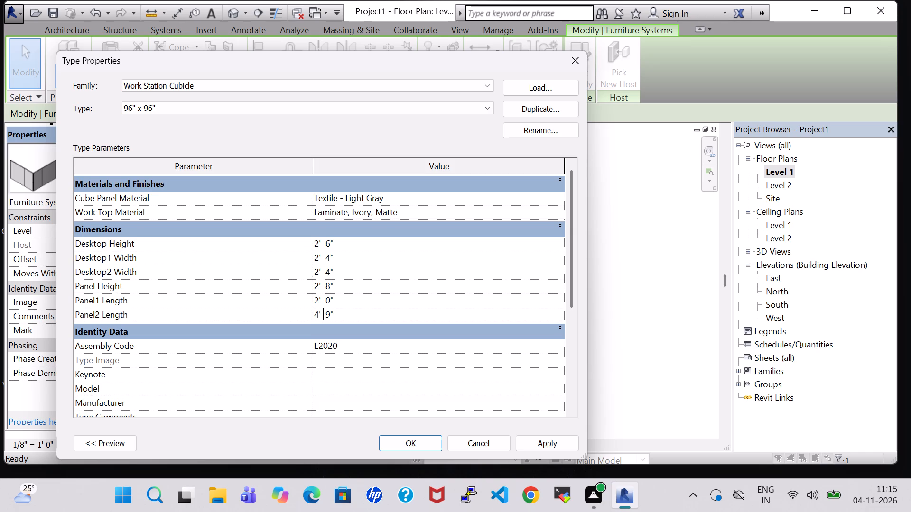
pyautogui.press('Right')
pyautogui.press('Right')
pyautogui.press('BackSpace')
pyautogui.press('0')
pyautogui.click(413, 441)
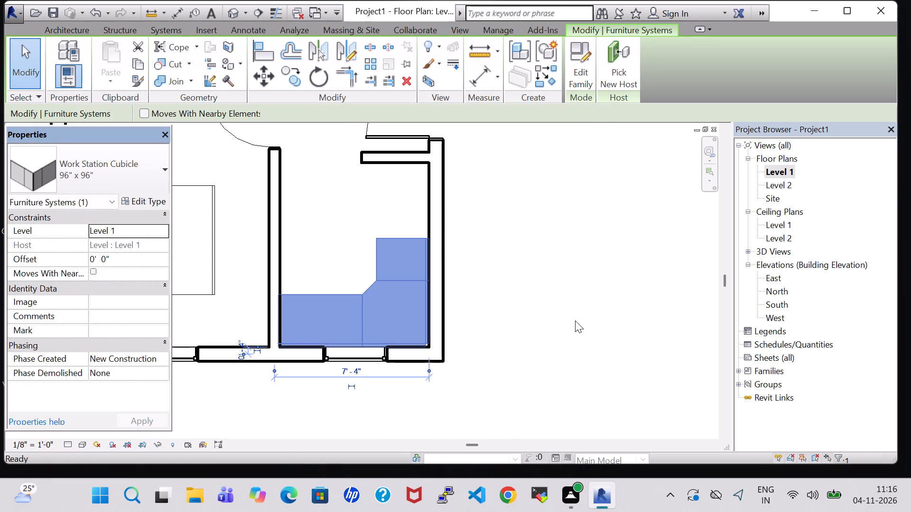
# Set the Panel2 Length of the Work Station Cubicle type back to 3' 9" and deselect the workstation.
pyautogui.click(139, 202)
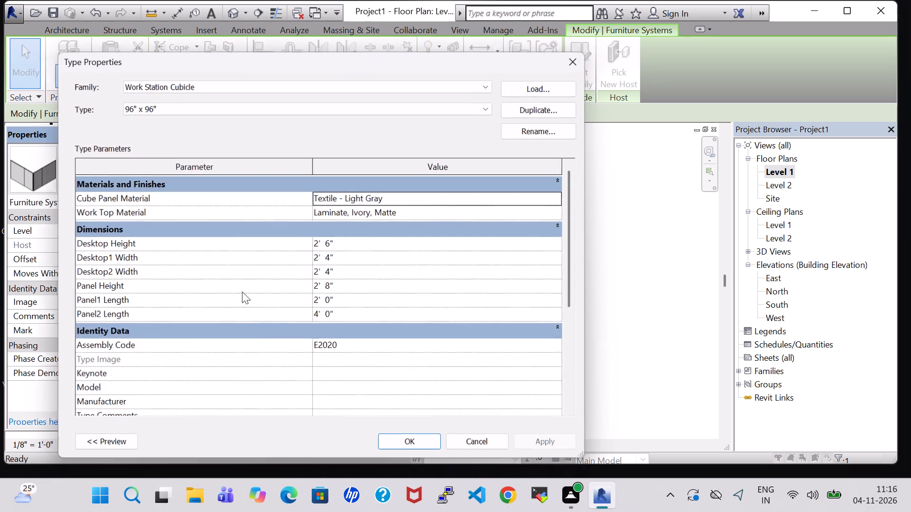
pyautogui.doubleClick(318, 316)
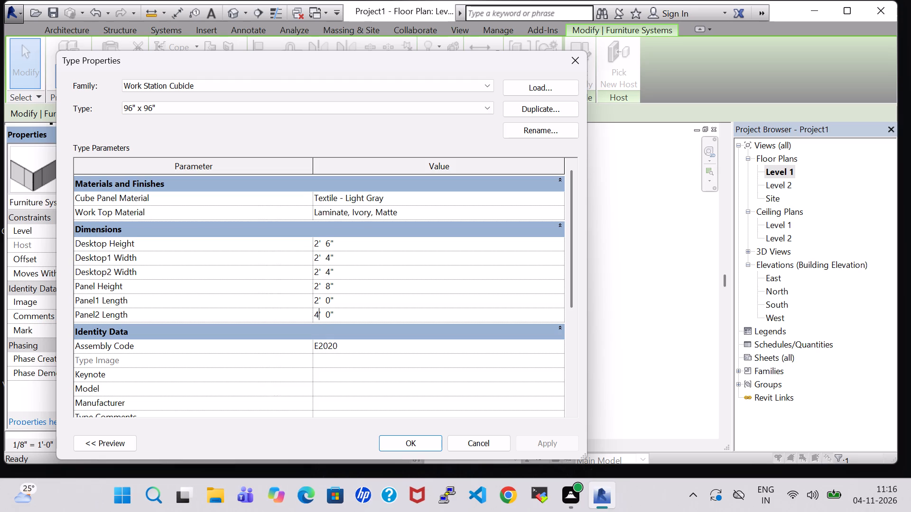
pyautogui.press('BackSpace')
pyautogui.press('3')
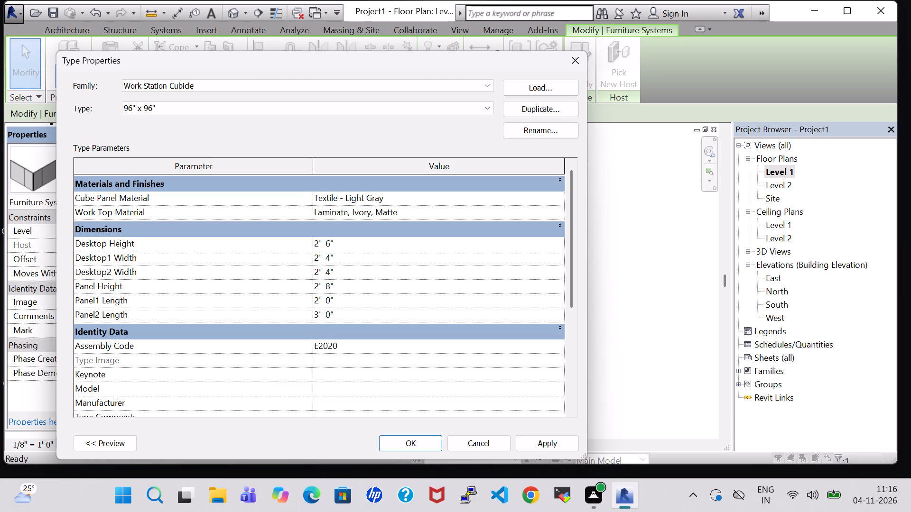
pyautogui.click(328, 319)
pyautogui.press('BackSpace')
pyautogui.press('9')
pyautogui.press('Return')
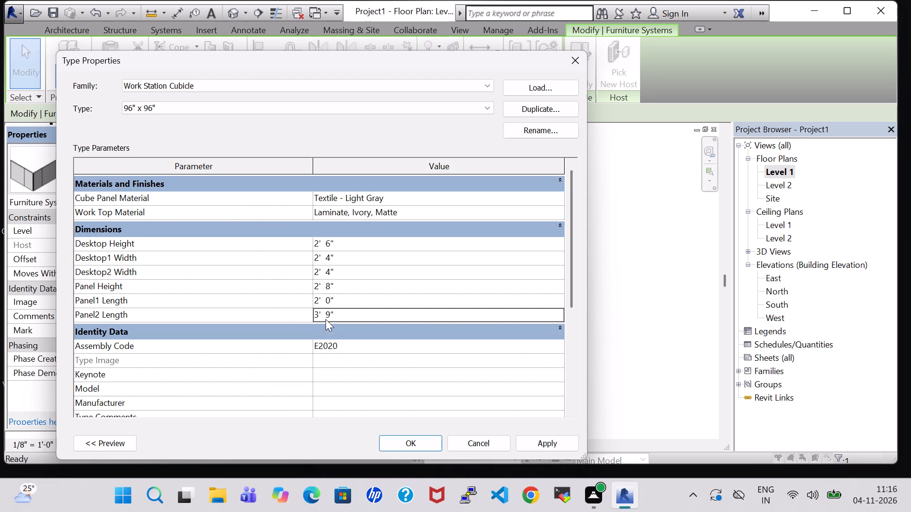
pyautogui.click(408, 449)
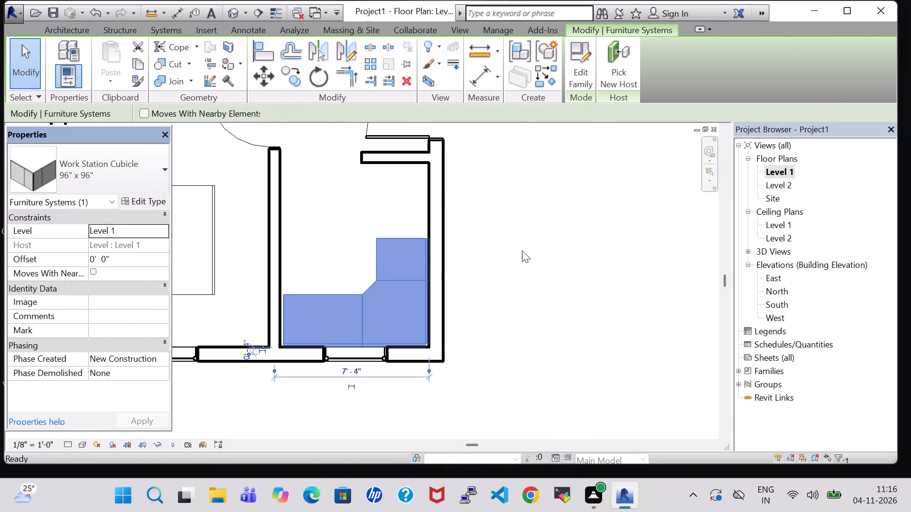
pyautogui.click(522, 250)
# Load the Cook Top-4 Unit component family from the Domestic folder of the Specialty Equipment library.
pyautogui.click(133, 61)
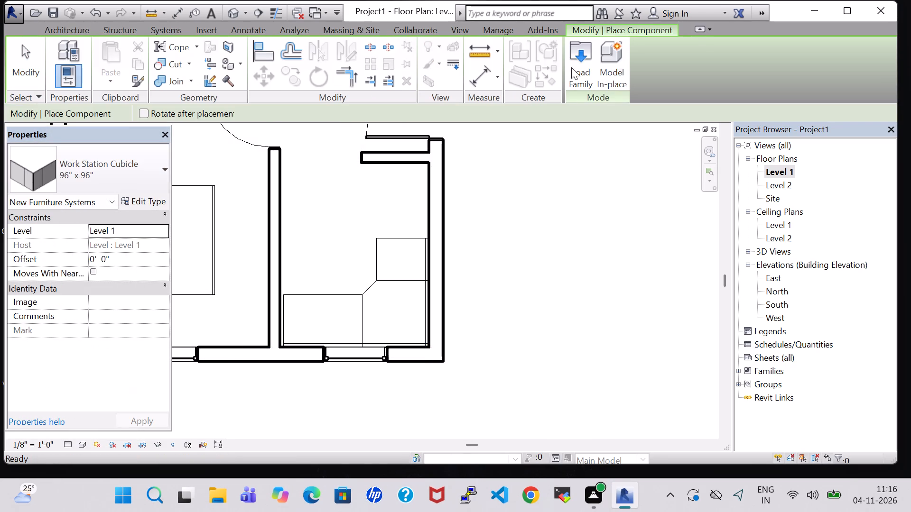
pyautogui.click(581, 56)
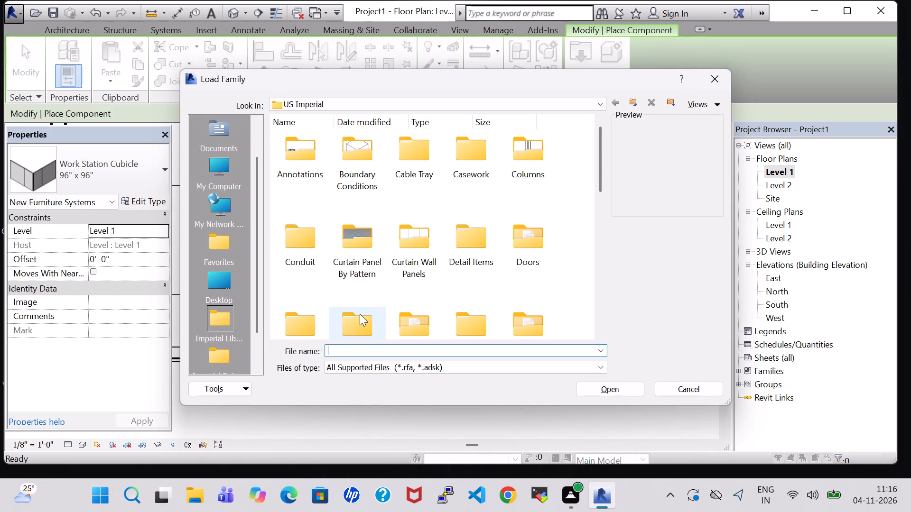
pyautogui.click(360, 314)
pyautogui.press('s')
pyautogui.doubleClick(368, 165)
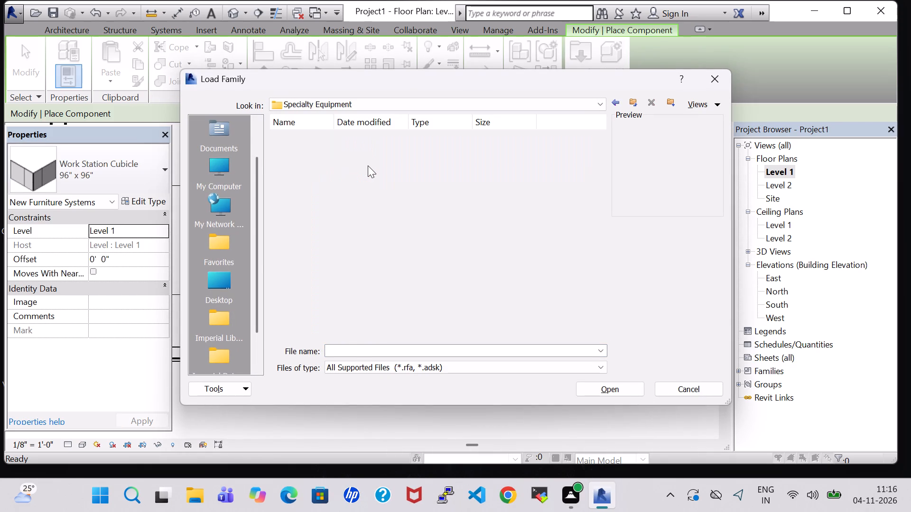
pyautogui.doubleClick(361, 166)
pyautogui.click(356, 162)
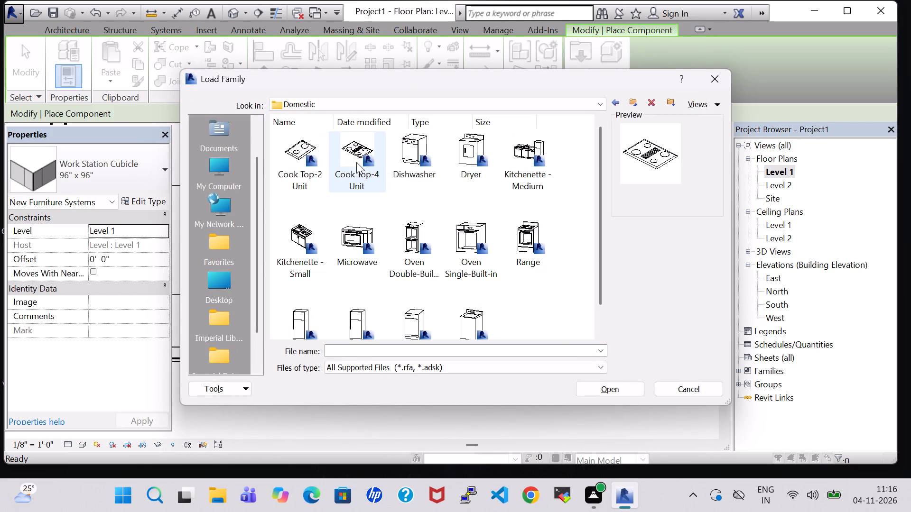
pyautogui.click(611, 382)
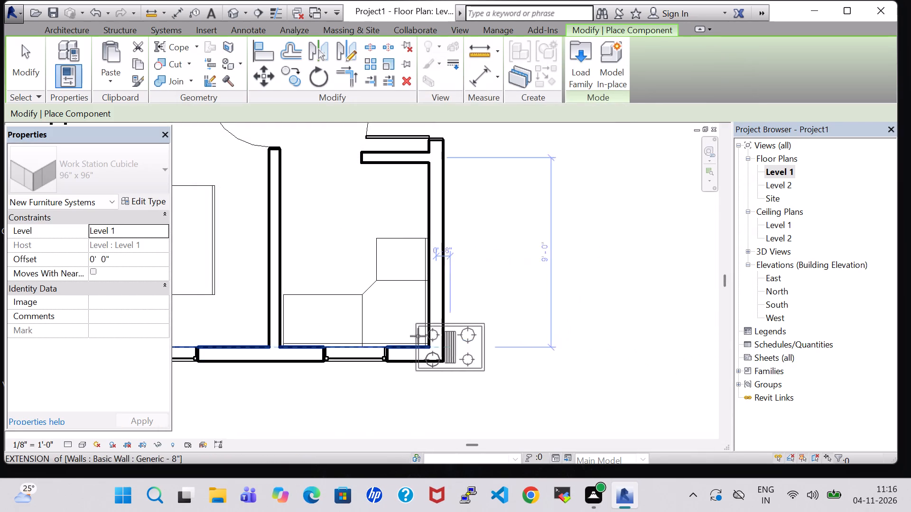
# Place the 36" x 20" cooktop on the counter wing along the south wall by the window and nudge it slightly north.
pyautogui.scroll(8, 349, 322)
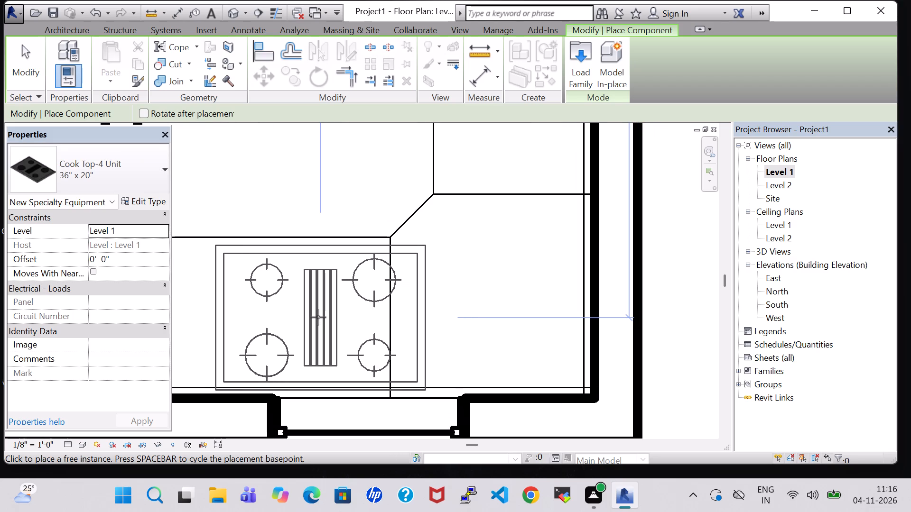
pyautogui.click(318, 316)
pyautogui.press('Escape')
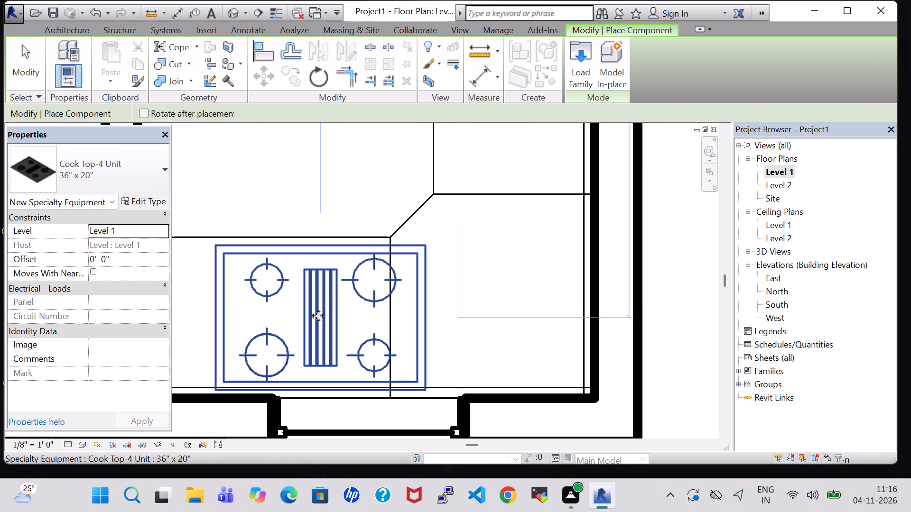
pyautogui.press('Escape')
pyautogui.click(321, 316)
pyautogui.press('Up')
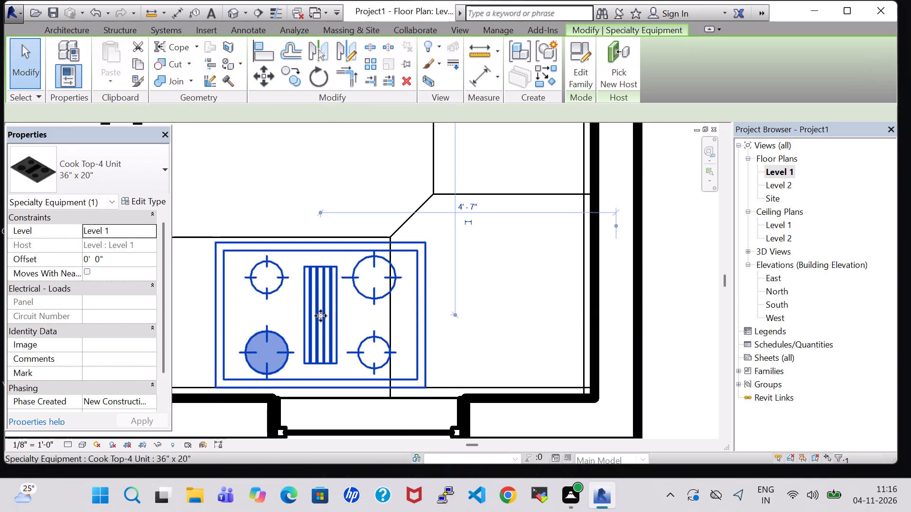
pyautogui.click(523, 300)
# Load the Microwave component family from the Domestic folder of the Specialty Equipment library.
pyautogui.scroll(-6, 523, 300)
pyautogui.moveTo(519, 308); pyautogui.dragTo(456, 320, button='middle')
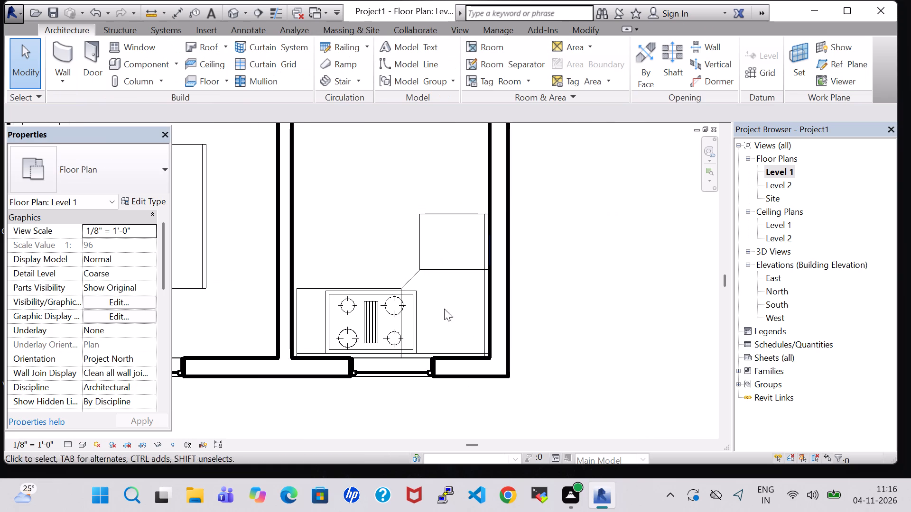
pyautogui.click(147, 63)
pyautogui.click(584, 59)
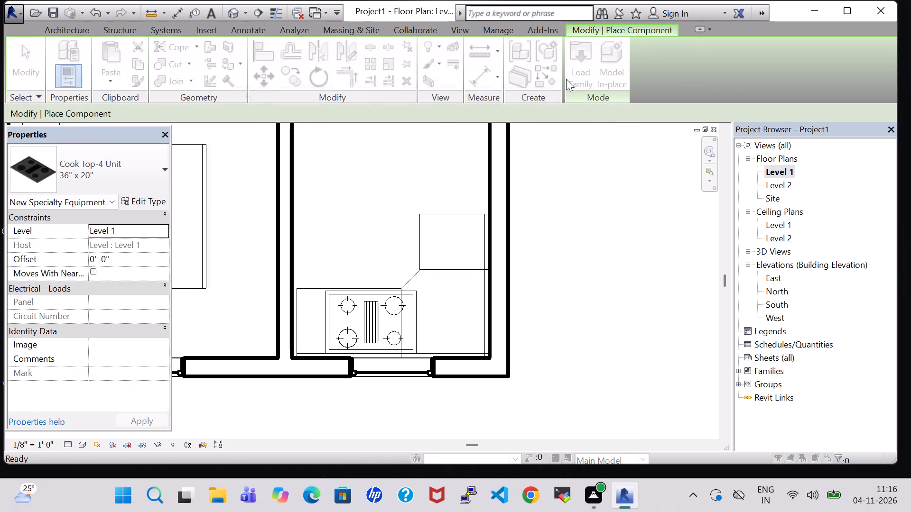
pyautogui.click(476, 313)
pyautogui.press('s')
pyautogui.doubleClick(365, 175)
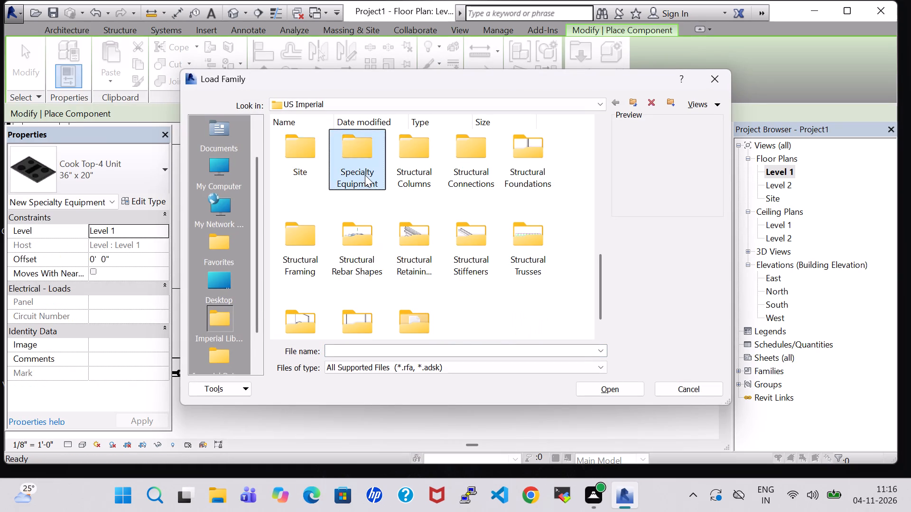
pyautogui.doubleClick(359, 154)
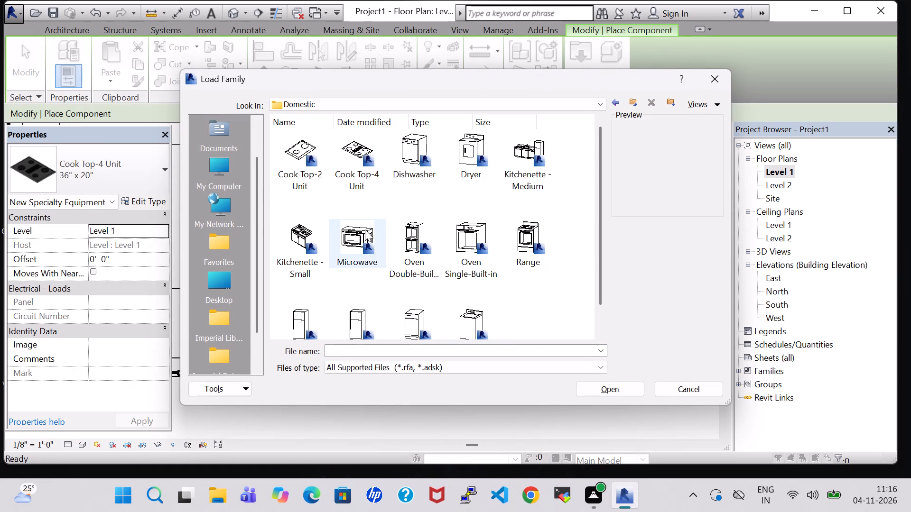
pyautogui.click(368, 250)
pyautogui.click(618, 390)
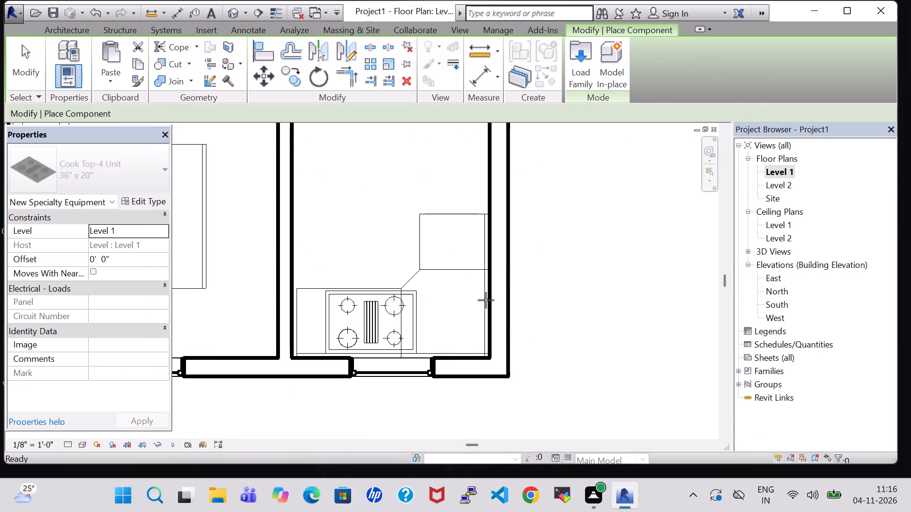
# Place the 30" x 16" x 18" microwave lengthwise along the east wall, on the counter wing north of the corner.
pyautogui.press('space')
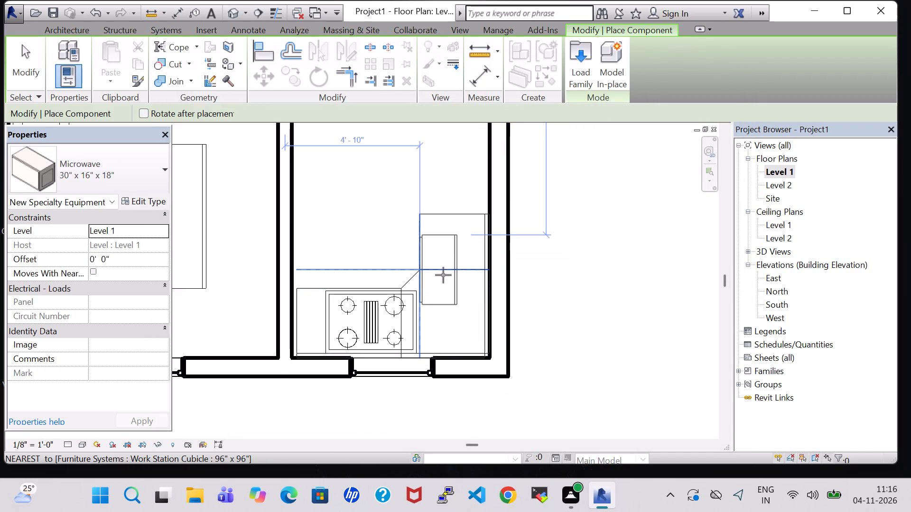
pyautogui.press('space')
pyautogui.press('space')
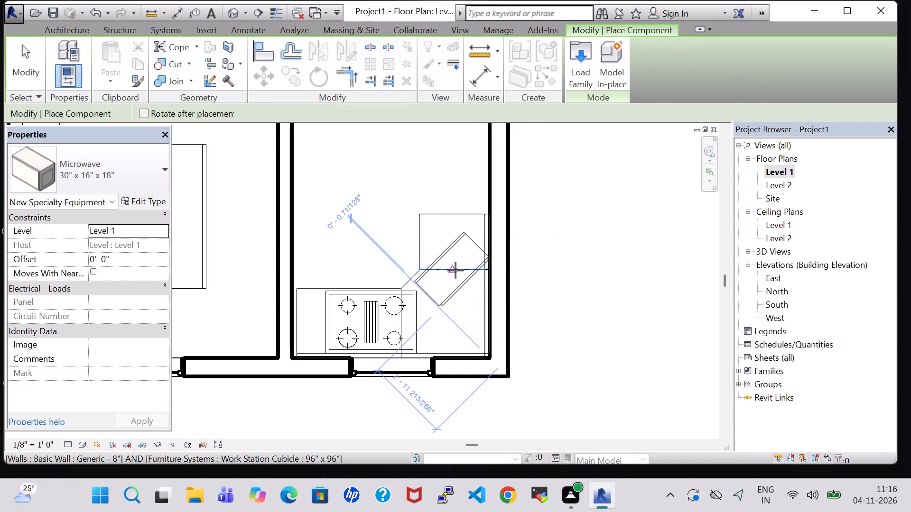
pyautogui.press('space')
pyautogui.click(456, 260)
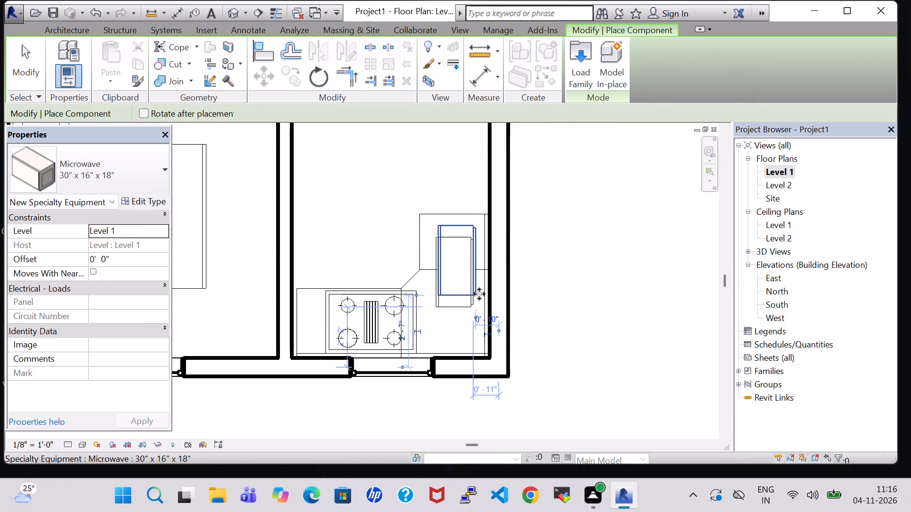
pyautogui.press('Escape')
pyautogui.press('Escape')
# Nudge the microwave slightly west and slightly north on the counter and deselect it.
pyautogui.click(439, 248)
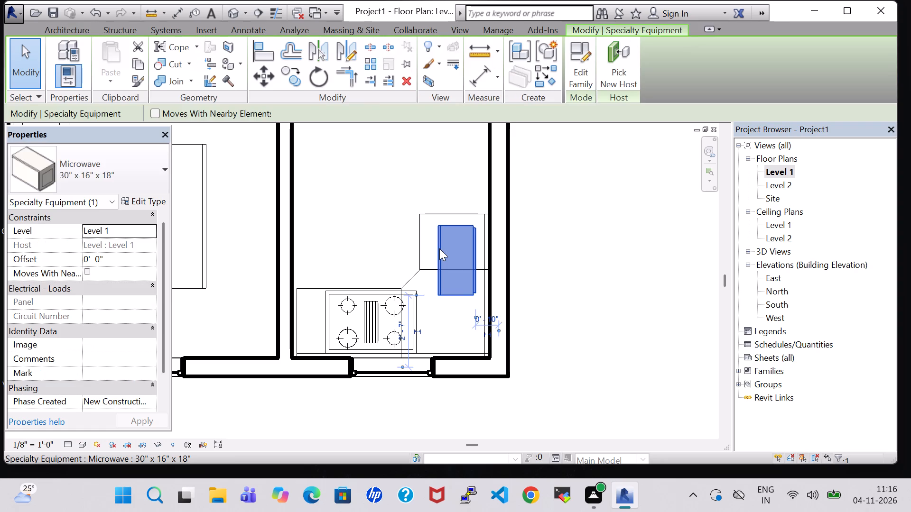
pyautogui.press('Left')
pyautogui.press('Left')
pyautogui.click(584, 250)
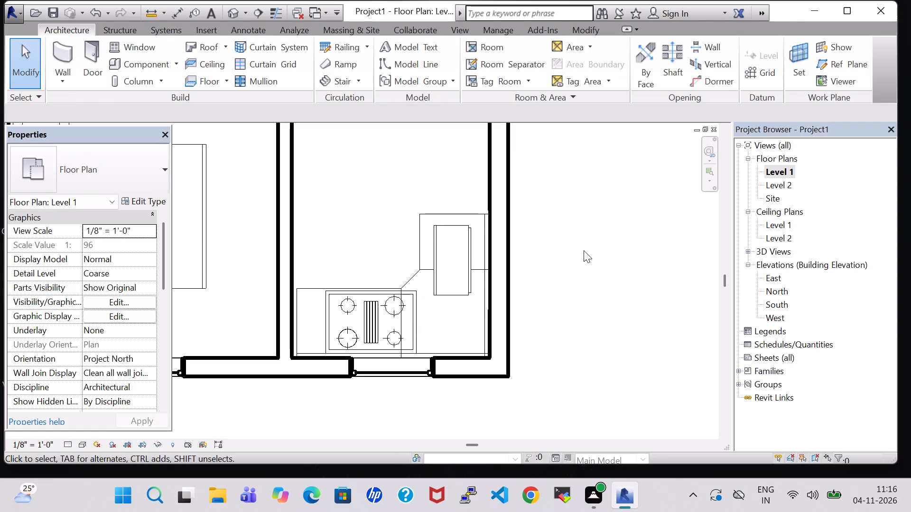
pyautogui.click(441, 261)
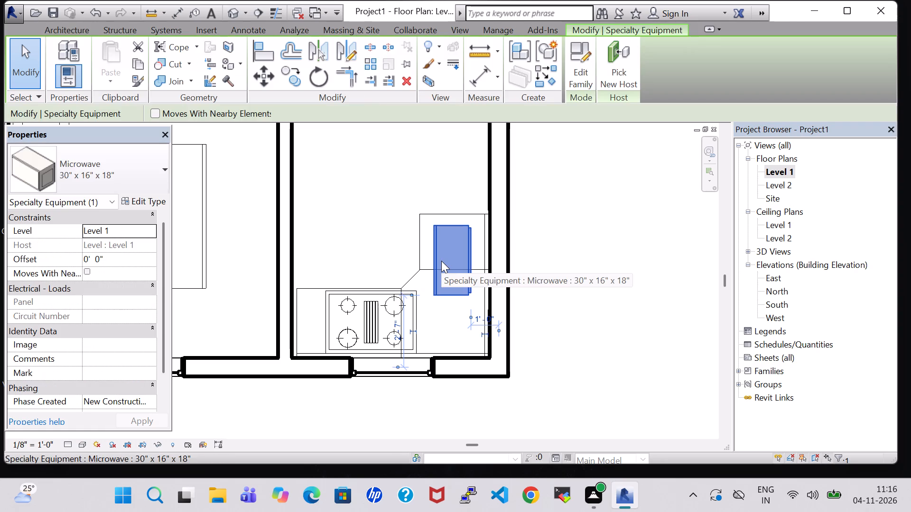
pyautogui.press('Up')
pyautogui.press('Up')
pyautogui.click(608, 235)
# Load the Sink Kitchen-Single component family from the Plumbing library's Architectural, Fixtures, Sinks folder.
pyautogui.scroll(-3, 603, 235)
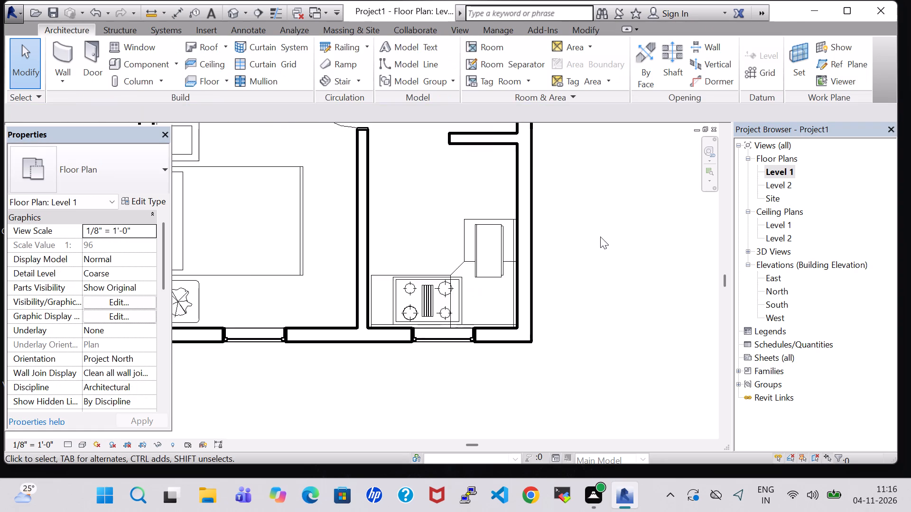
pyautogui.scroll(-1, 600, 237)
pyautogui.moveTo(596, 234); pyautogui.dragTo(577, 281, button='middle')
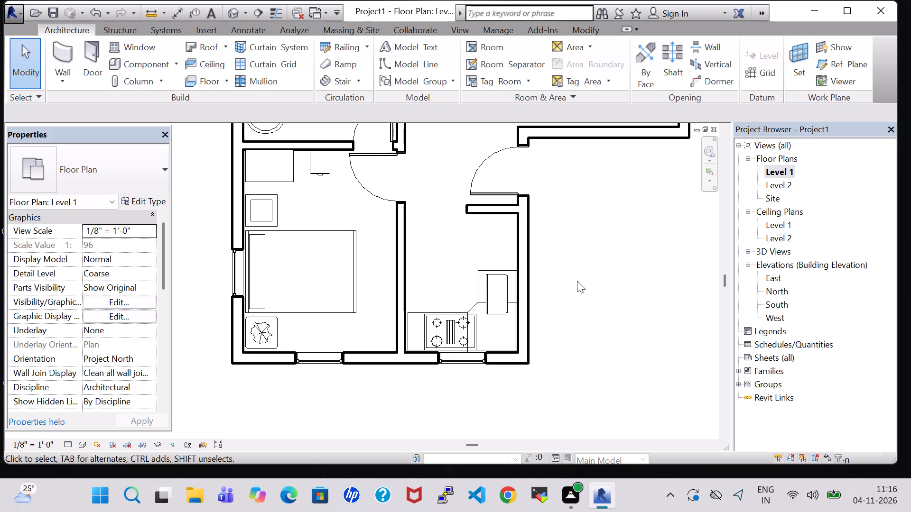
pyautogui.click(164, 69)
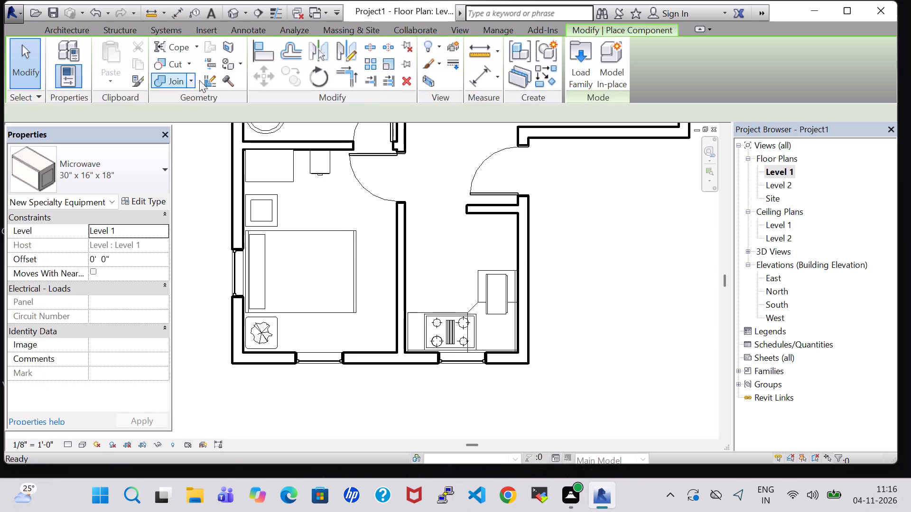
pyautogui.click(571, 57)
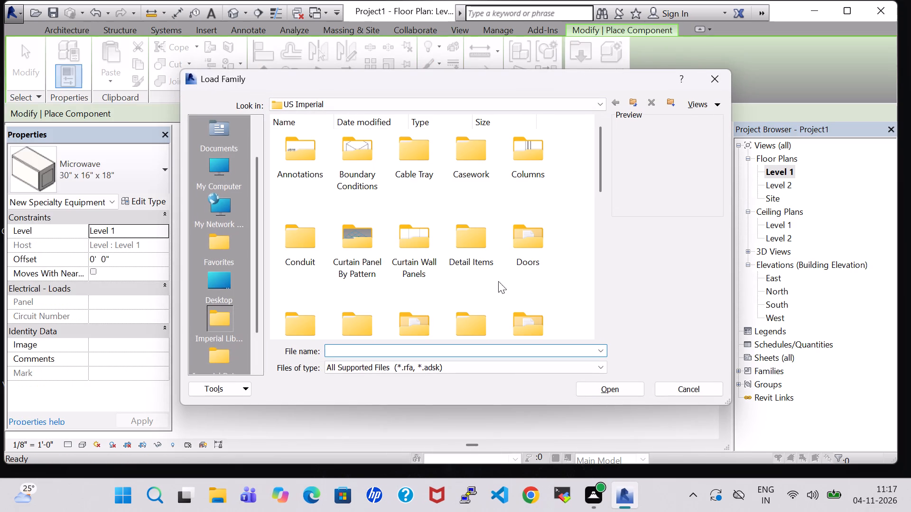
pyautogui.click(514, 320)
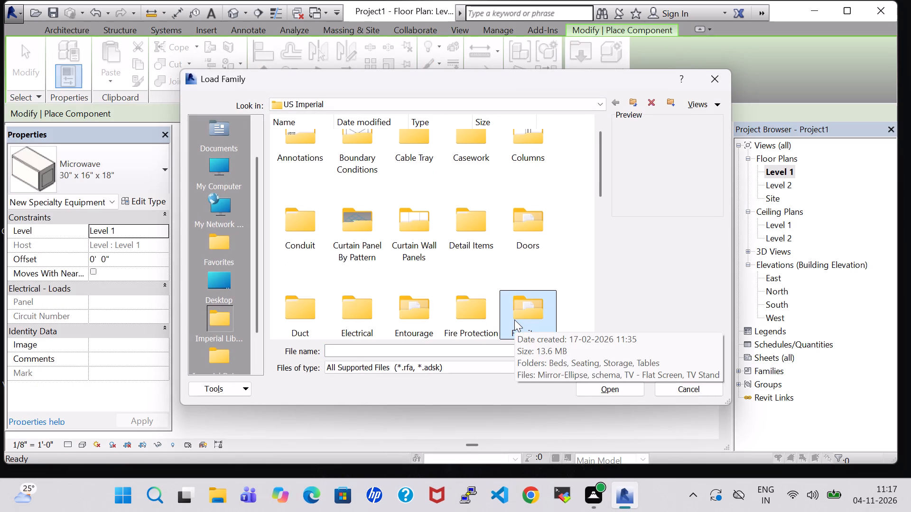
pyautogui.press('p')
pyautogui.doubleClick(423, 163)
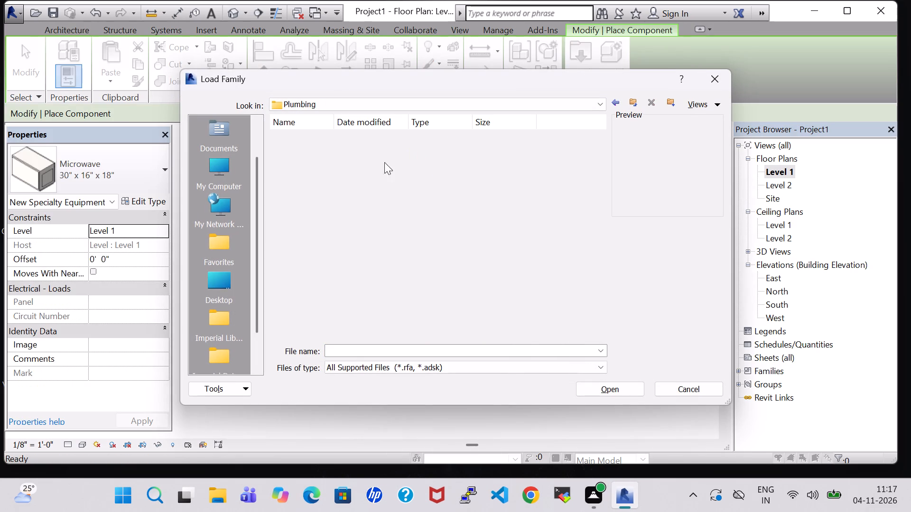
pyautogui.doubleClick(315, 158)
pyautogui.doubleClick(307, 174)
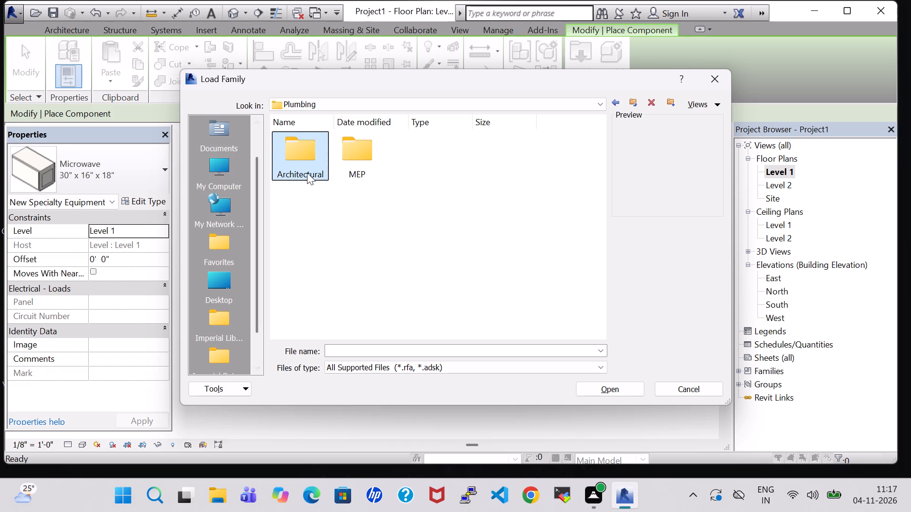
pyautogui.doubleClick(349, 146)
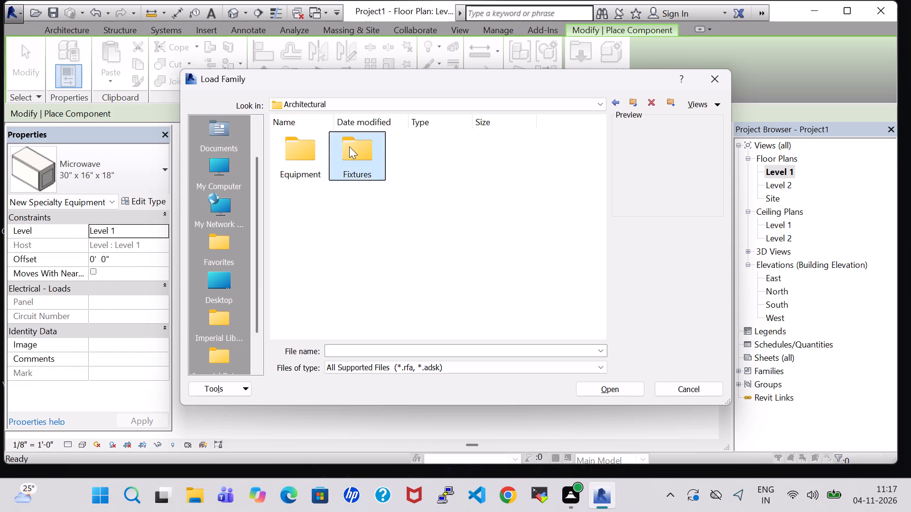
pyautogui.click(506, 175)
pyautogui.doubleClick(530, 154)
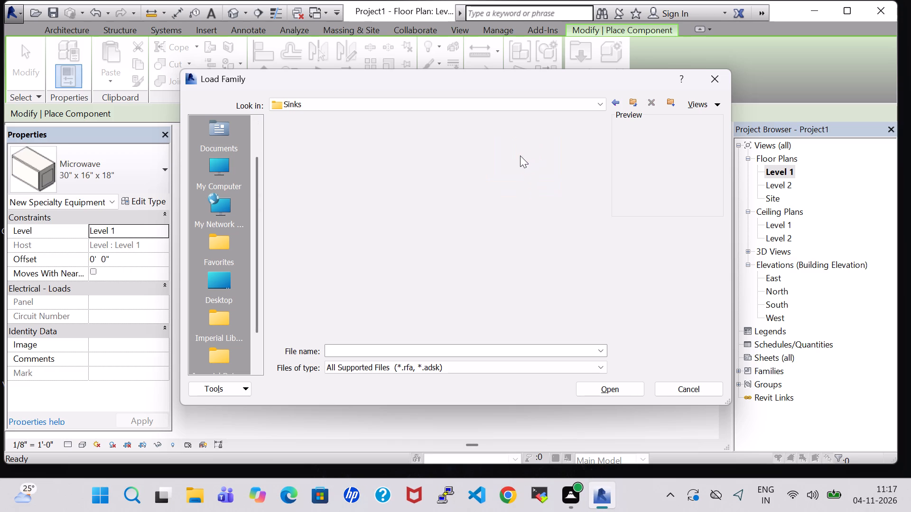
pyautogui.click(362, 155)
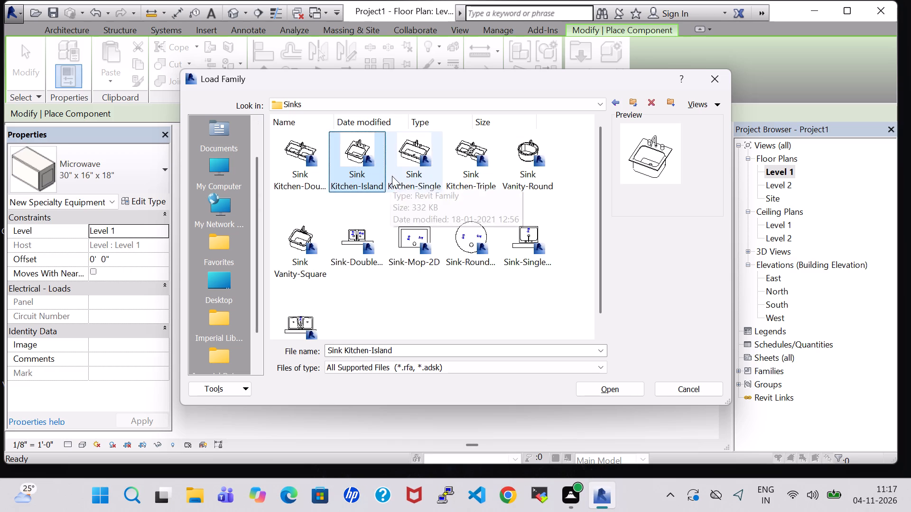
pyautogui.click(396, 176)
pyautogui.click(615, 390)
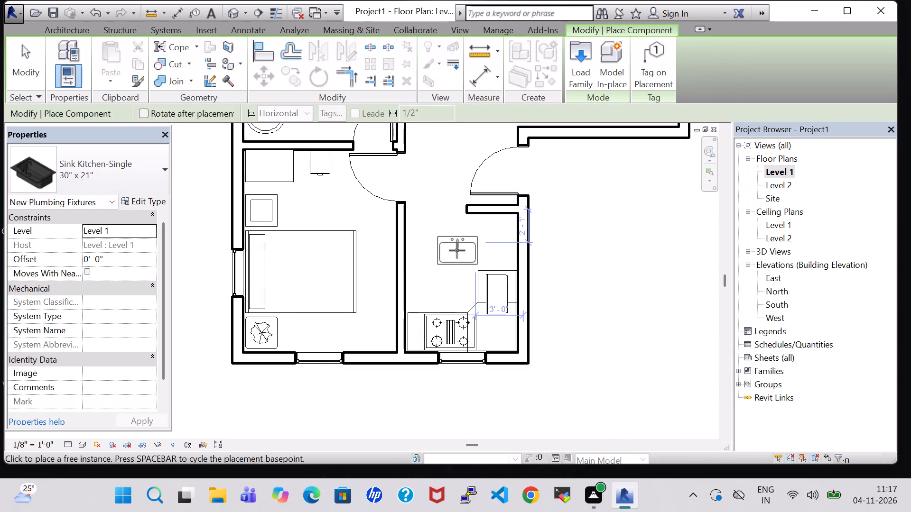
# Place the 30" x 21" single kitchen sink against the east wall, north of the microwave counter, with its faucet side facing the wall.
pyautogui.press('space')
pyautogui.press('space')
pyautogui.press('space')
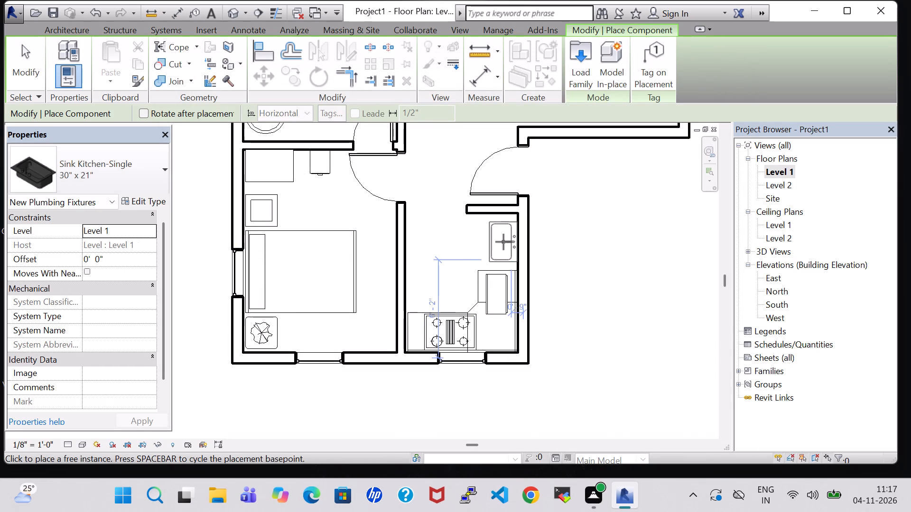
pyautogui.click(503, 242)
pyautogui.press('Escape')
pyautogui.press('Escape')
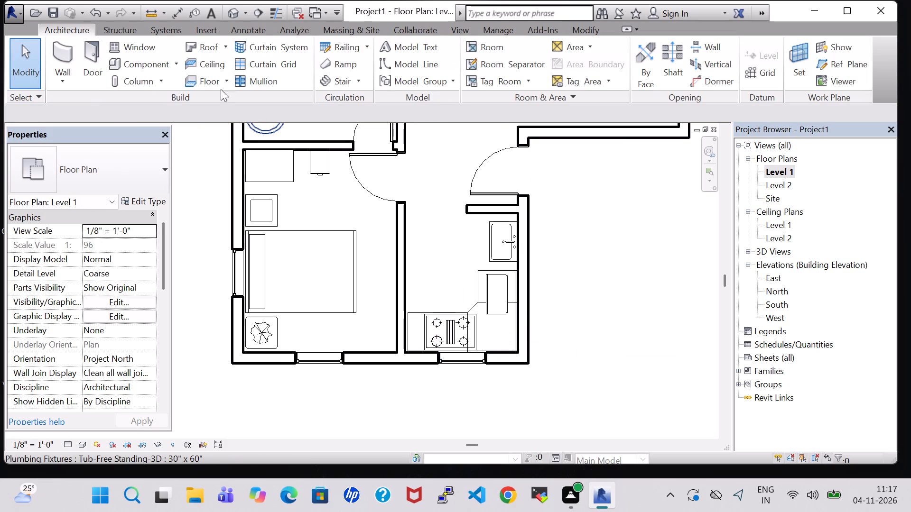
# Restart component placement and open family loading for another component.
pyautogui.click(166, 59)
pyautogui.click(582, 65)
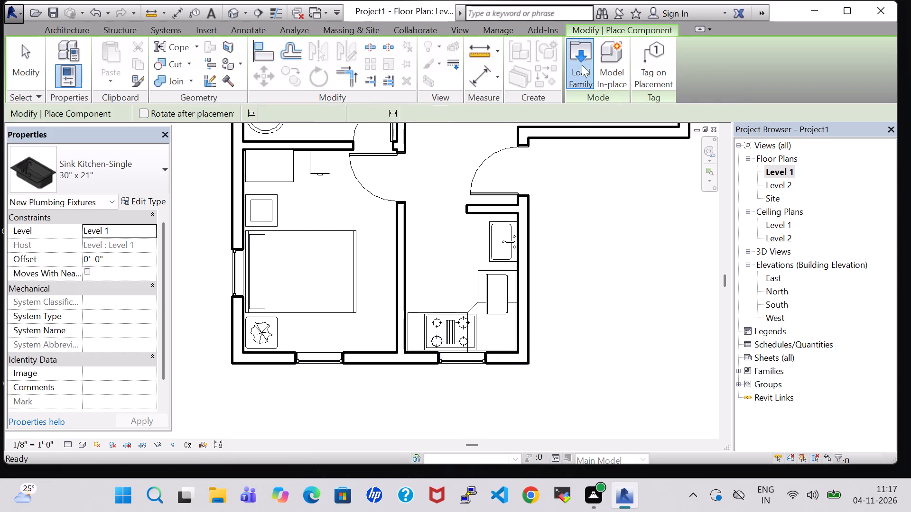
# Load the Refrigerator family from the Specialty Equipment library's Domestic folder.
pyautogui.click(526, 310)
pyautogui.press('s')
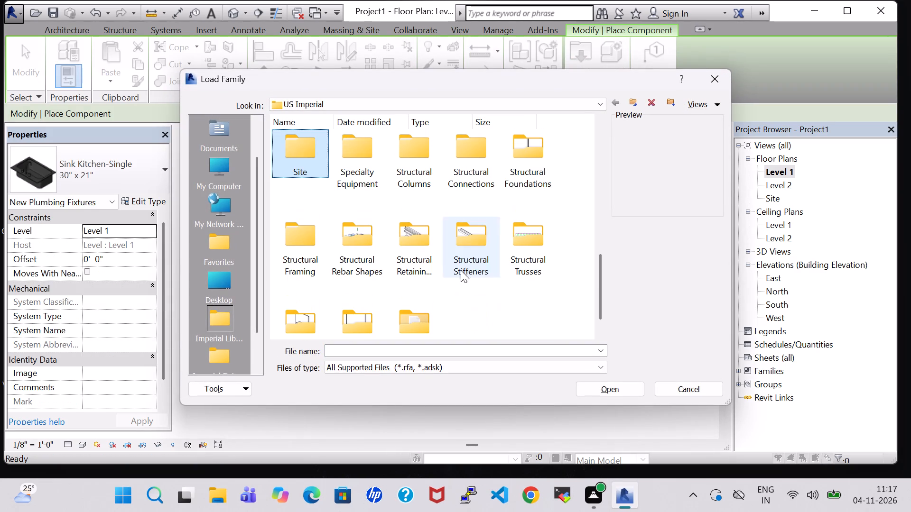
pyautogui.doubleClick(365, 181)
pyautogui.click(361, 183)
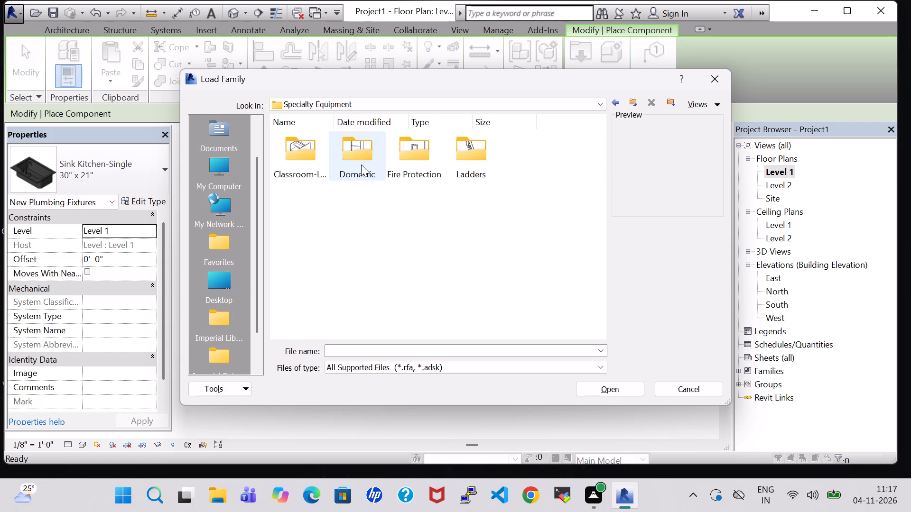
pyautogui.doubleClick(361, 165)
pyautogui.scroll(-1, 419, 320)
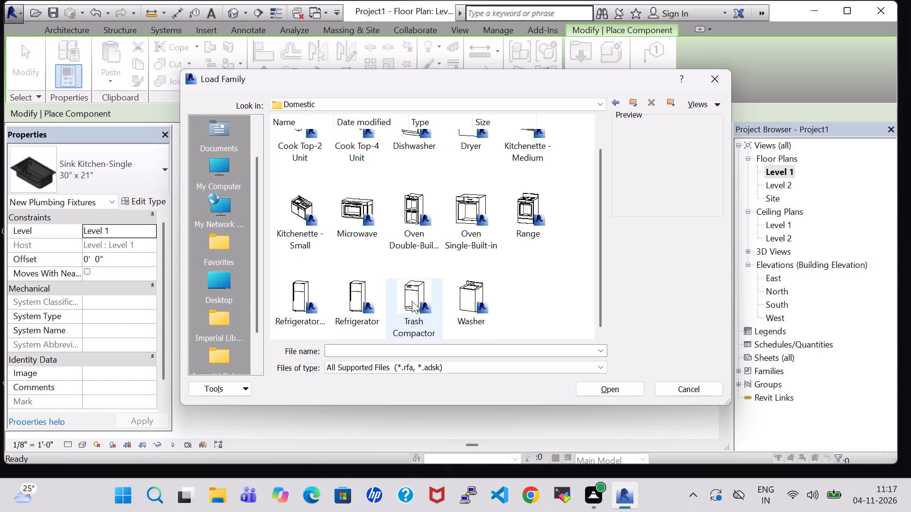
pyautogui.click(361, 293)
pyautogui.click(586, 390)
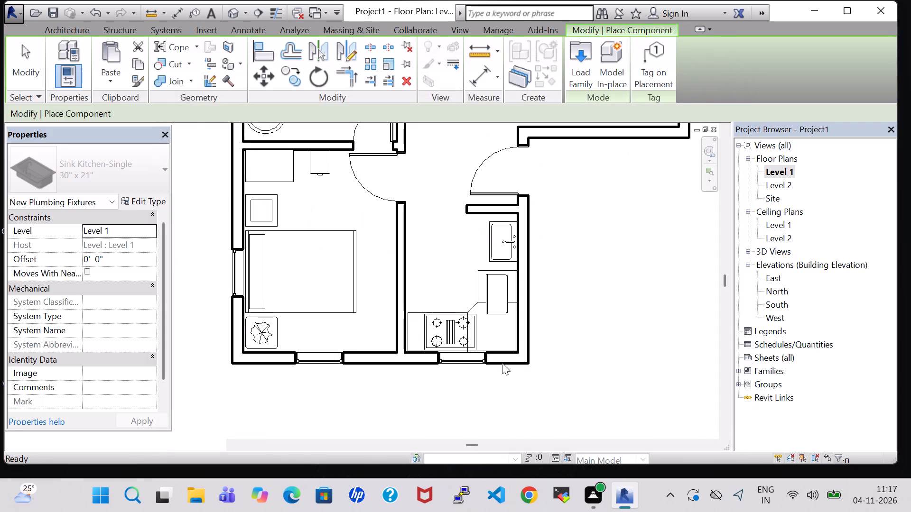
# Place the 30" x 32" RH refrigerator in the kitchen, west of the sink, rotated with its back toward the west partition wall.
pyautogui.press('space')
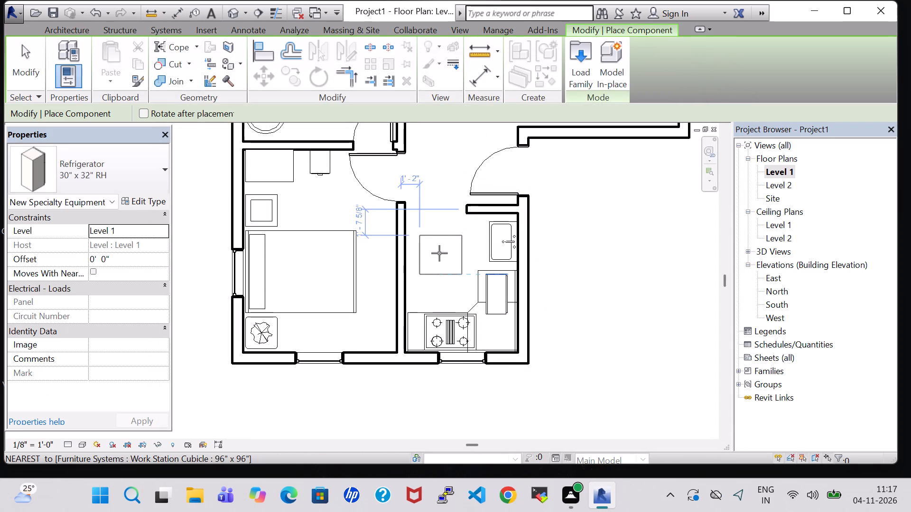
pyautogui.click(439, 253)
pyautogui.press('Escape')
pyautogui.press('Escape')
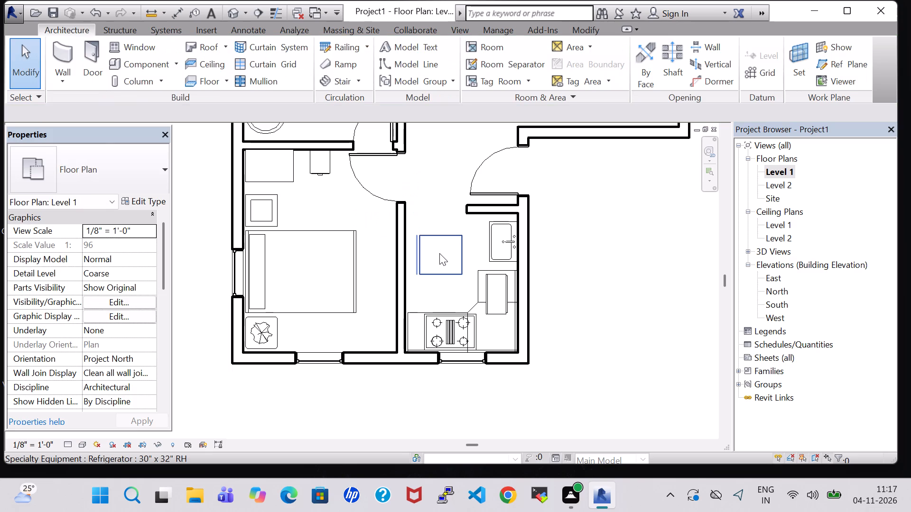
# Nudge the refrigerator west toward the partition wall and north, to about 0'-6" and 0'-9 5/8" on its temporary dimensions.
pyautogui.press('Left')
pyautogui.press('Left')
pyautogui.press('Left')
pyautogui.press('Left')
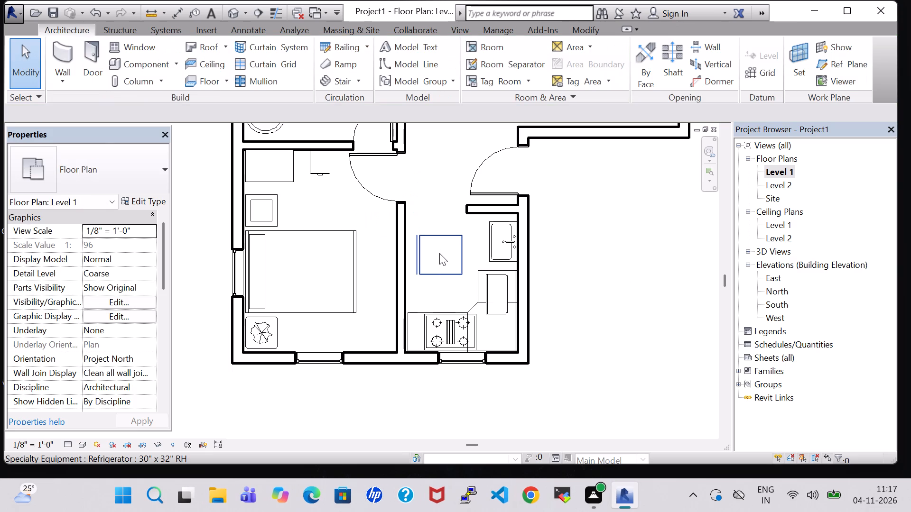
pyautogui.click(588, 220)
pyautogui.click(438, 240)
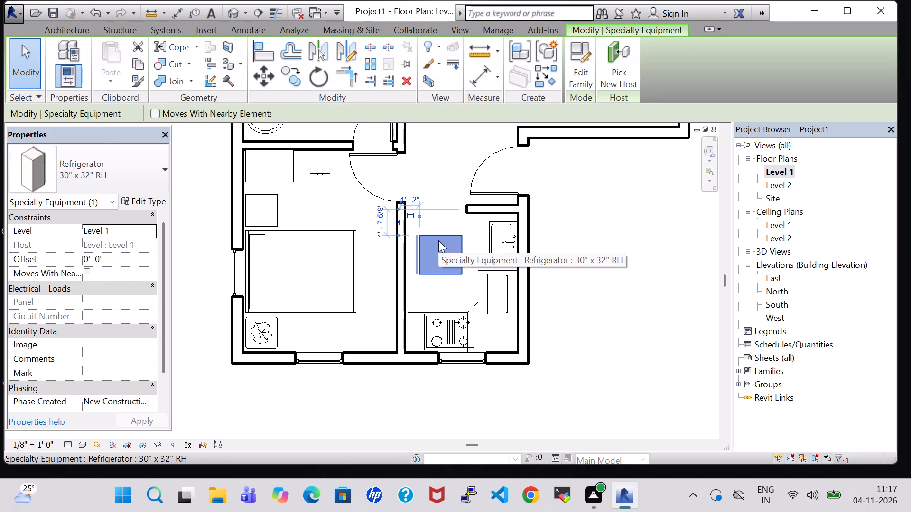
pyautogui.press('Left')
pyautogui.press('Left')
pyautogui.press('Left')
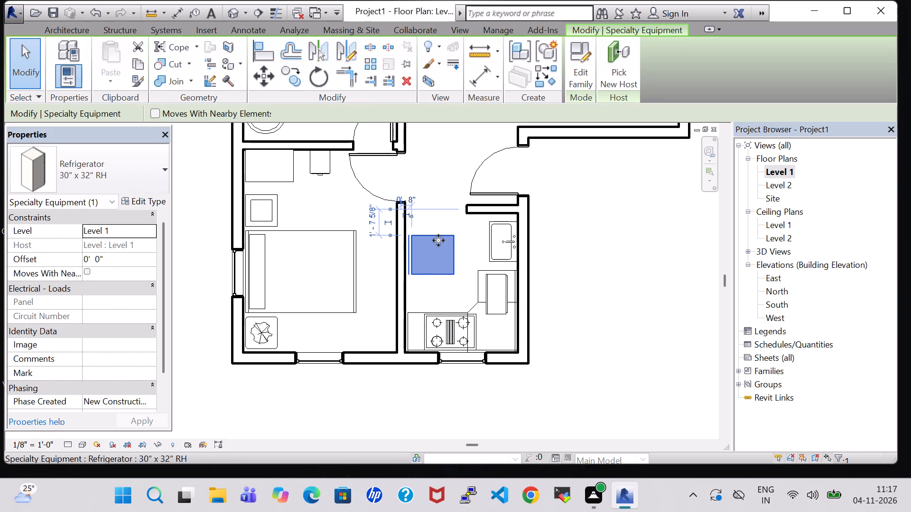
pyautogui.press('Up')
pyautogui.press('Up')
pyautogui.press('Up')
pyautogui.press('Up')
pyautogui.press('Up')
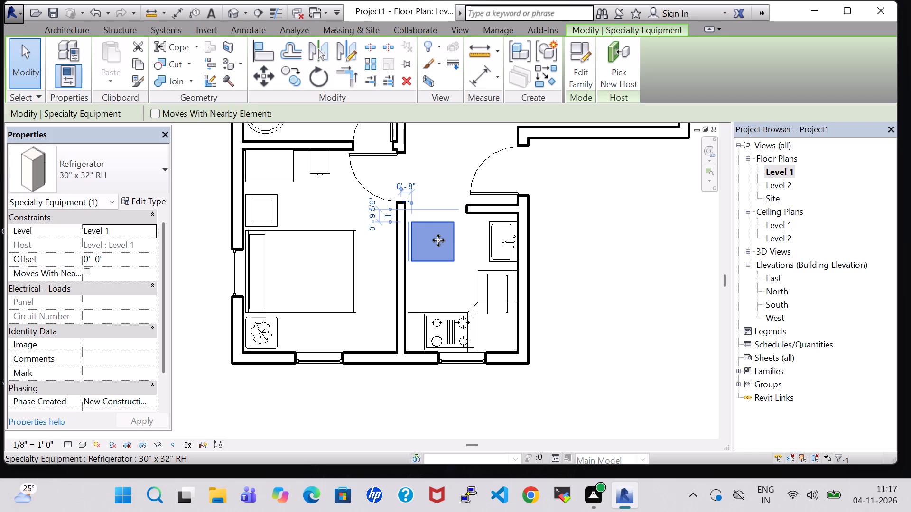
pyautogui.press('Left')
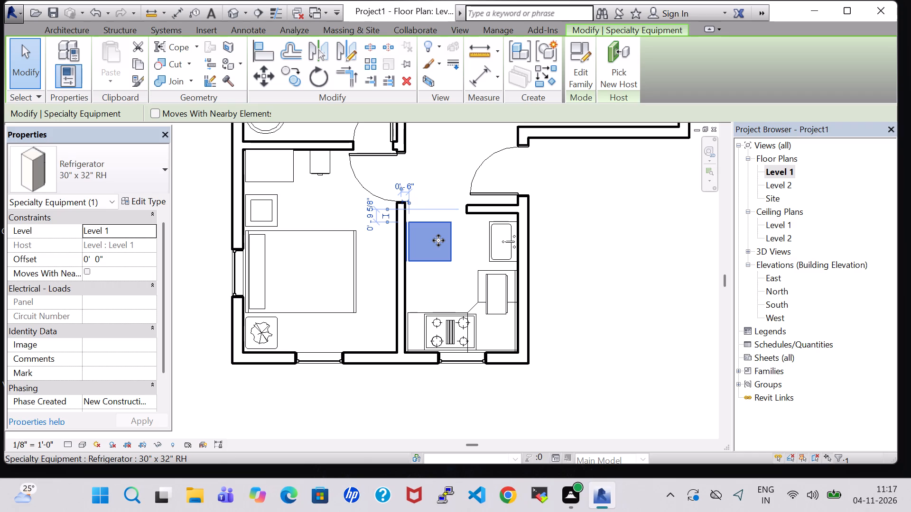
pyautogui.click(646, 248)
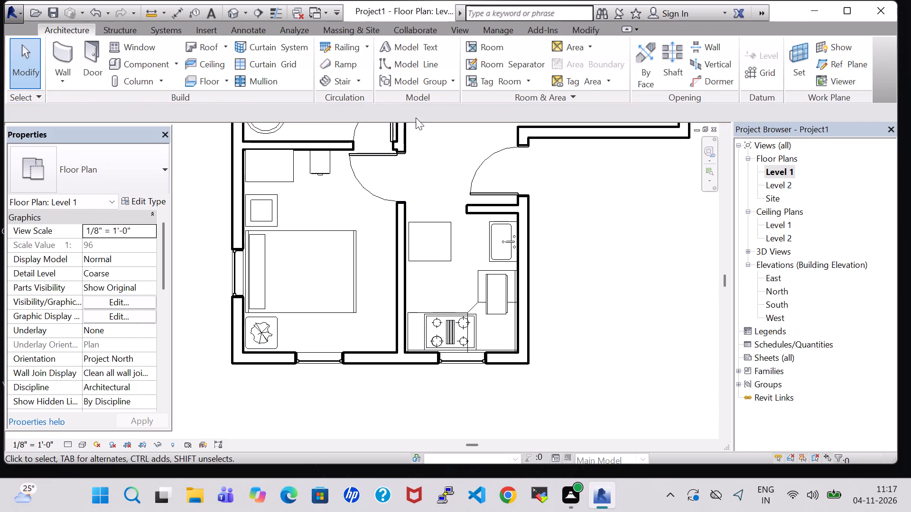
# In the 3D view, set the microwave type's material to Laminate, Linen, Matte.
pyautogui.click(228, 11)
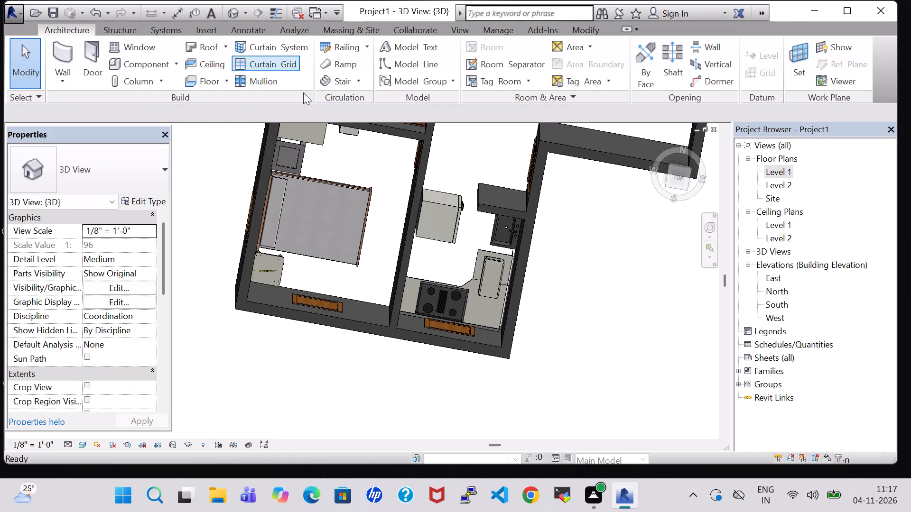
pyautogui.moveTo(464, 257); pyautogui.dragTo(455, 210, button='middle')
pyautogui.moveTo(457, 211); pyautogui.dragTo(515, 240, button='middle')
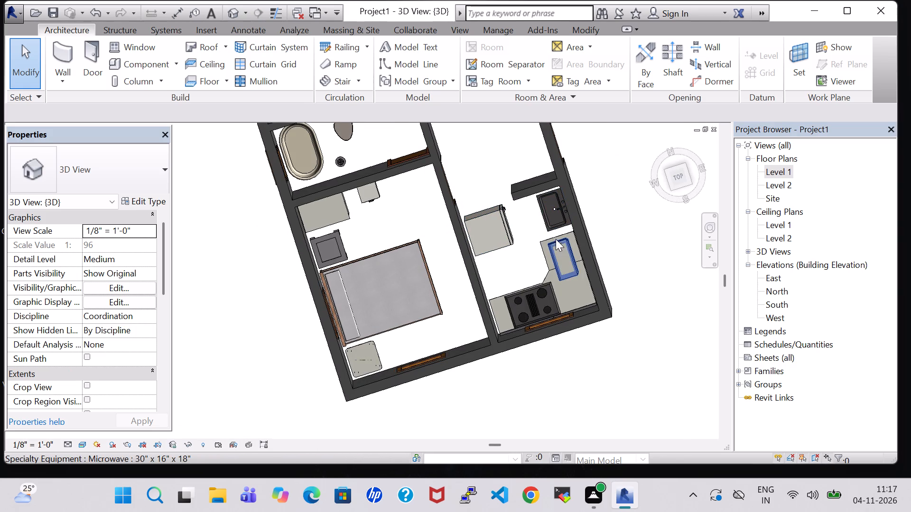
pyautogui.click(557, 247)
pyautogui.click(141, 199)
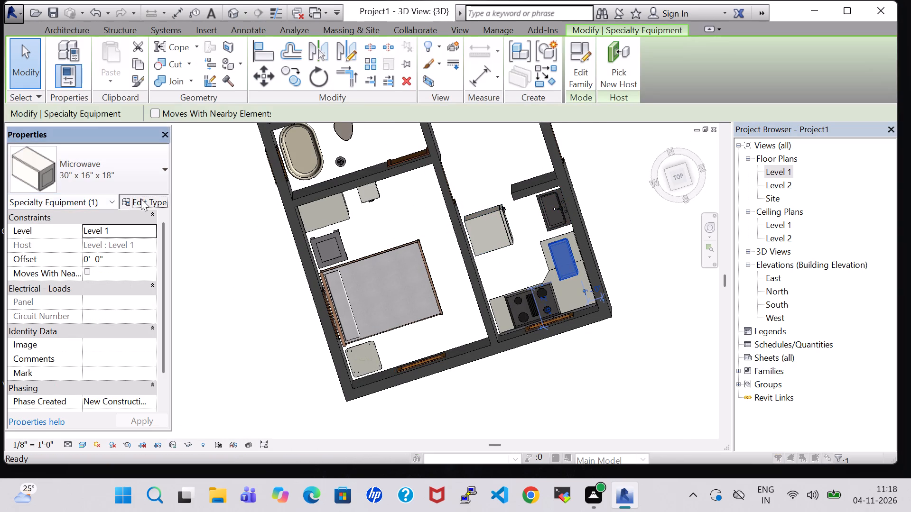
pyautogui.click(558, 194)
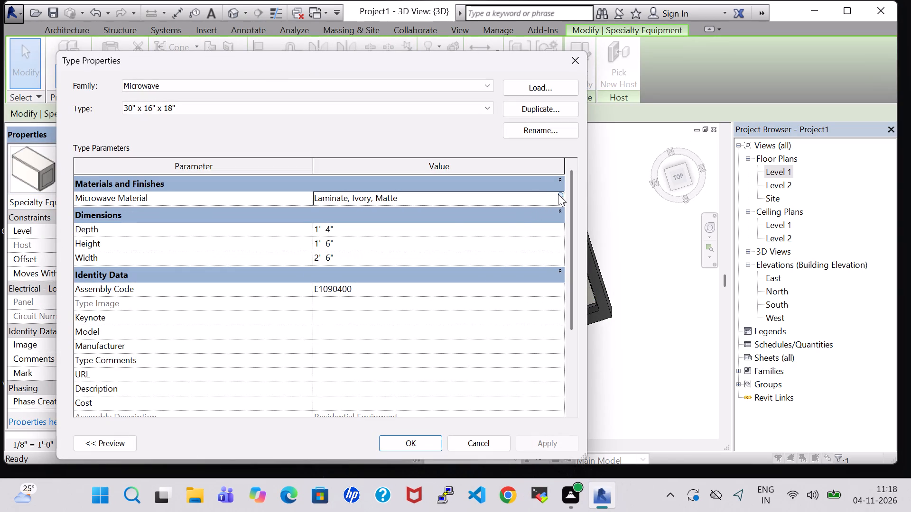
pyautogui.click(346, 287)
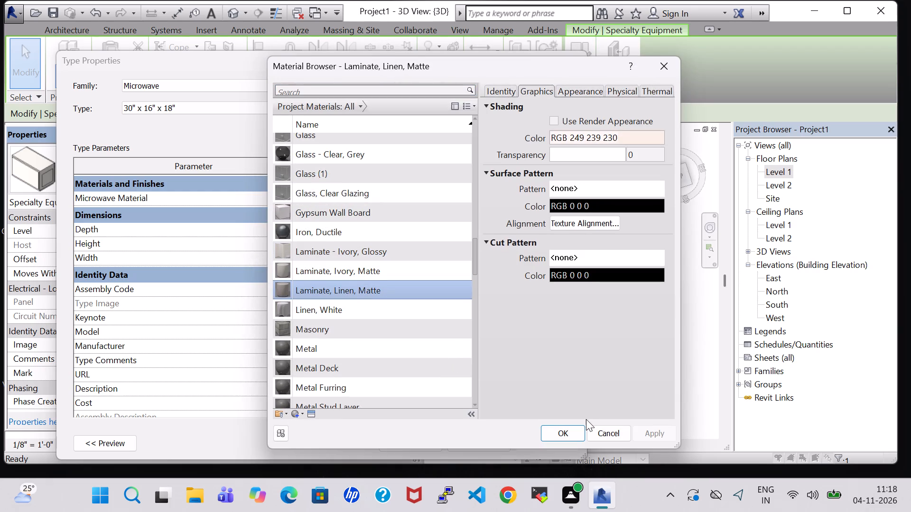
pyautogui.click(570, 430)
pyautogui.click(435, 444)
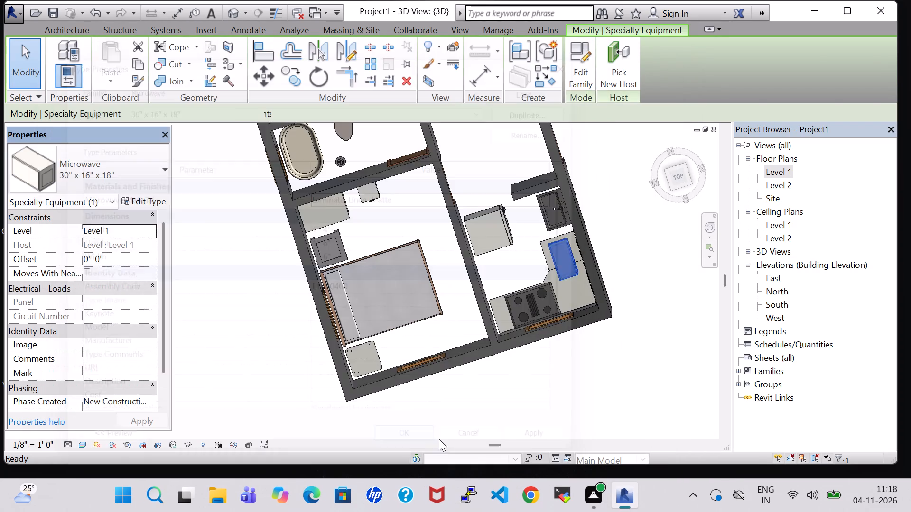
pyautogui.click(583, 372)
# Set the refrigerator type's material to Carpet (1).
pyautogui.click(496, 219)
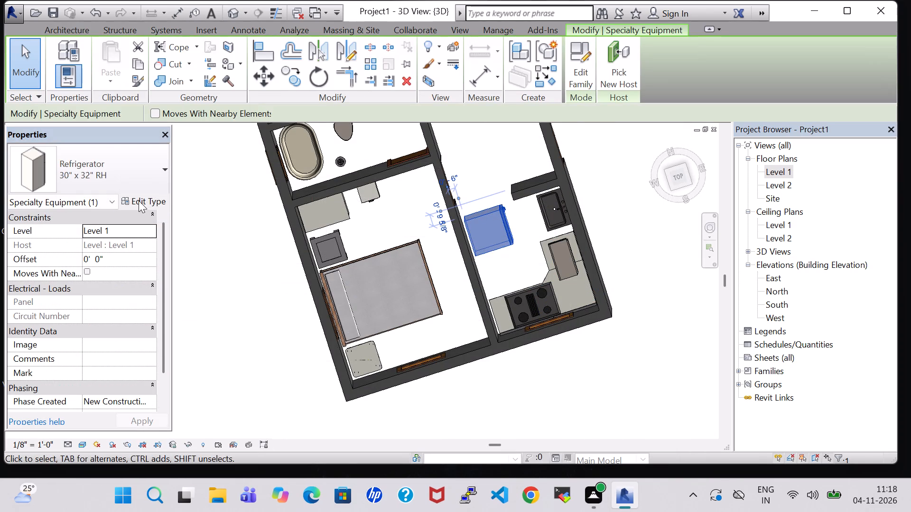
pyautogui.click(132, 201)
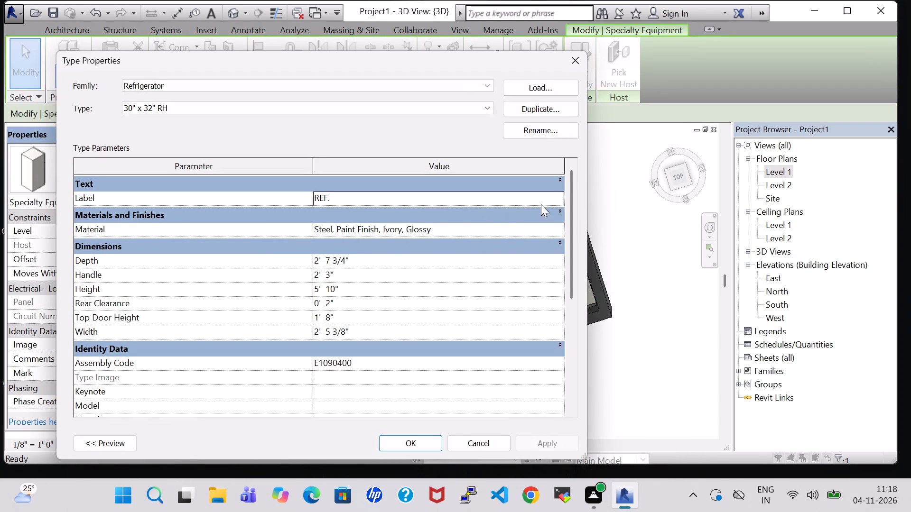
pyautogui.click(559, 227)
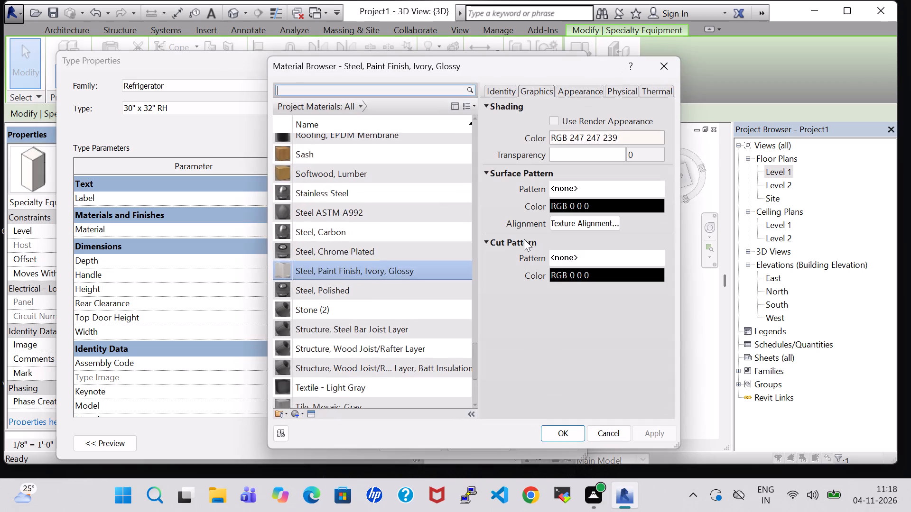
pyautogui.scroll(18, 379, 262)
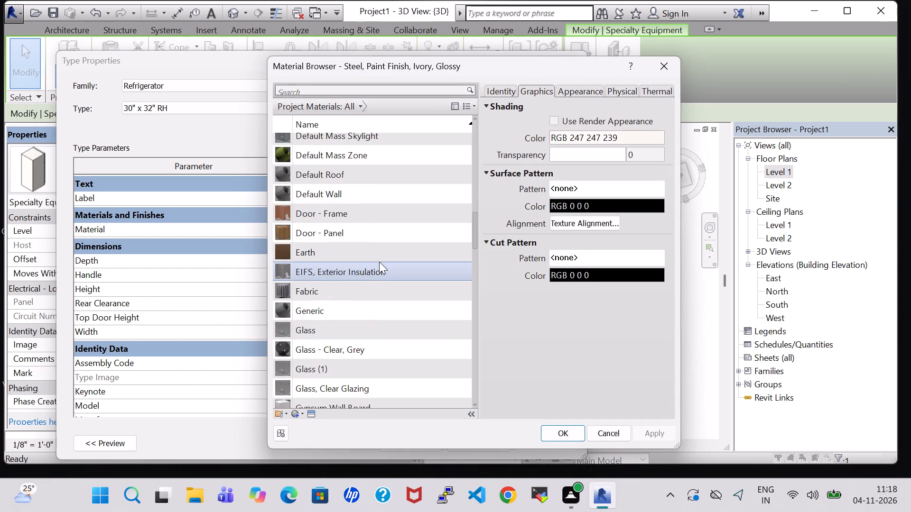
pyautogui.scroll(11, 379, 262)
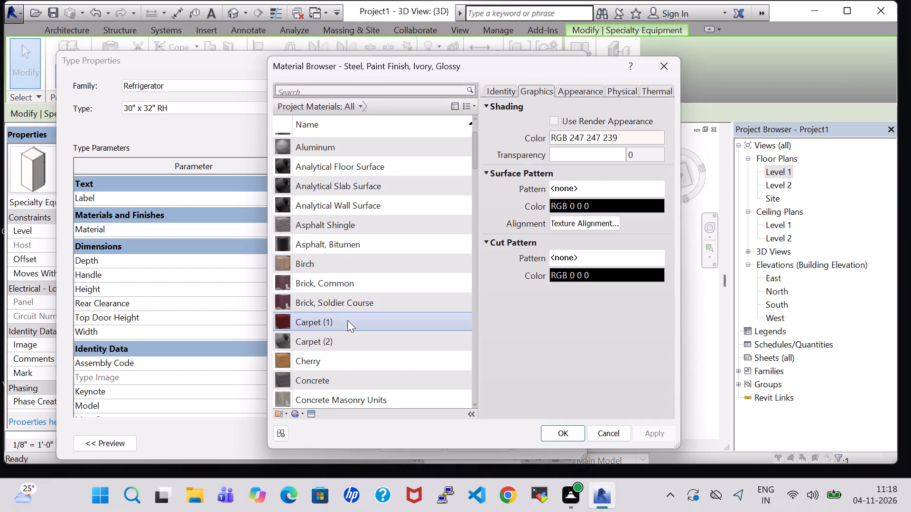
pyautogui.click(347, 320)
pyautogui.click(570, 432)
pyautogui.click(418, 443)
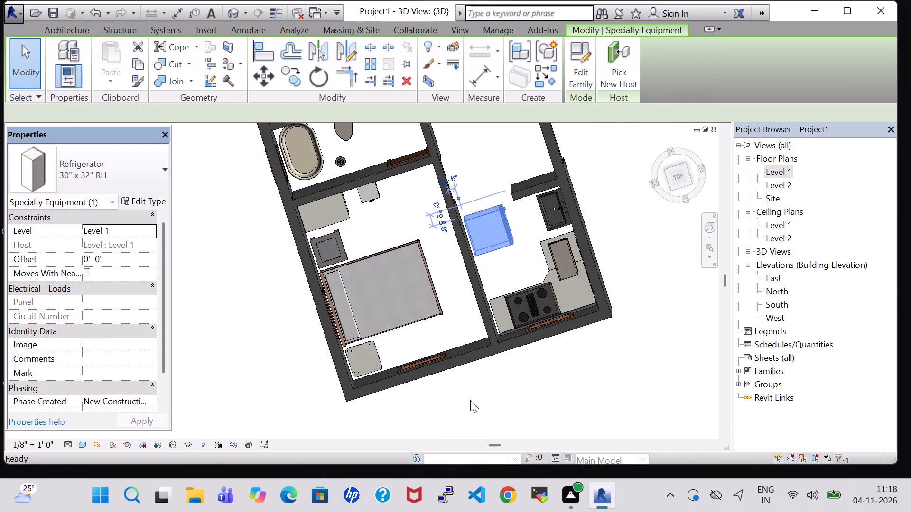
pyautogui.click(564, 360)
# Set the Dresser Material of the bedroom's 48" x 72" x 24" dresser type to Wood - Teak.
pyautogui.keyDown('shift'); pyautogui.moveTo(512, 274); pyautogui.dragTo(498, 247, button='middle'); pyautogui.keyUp('shift')
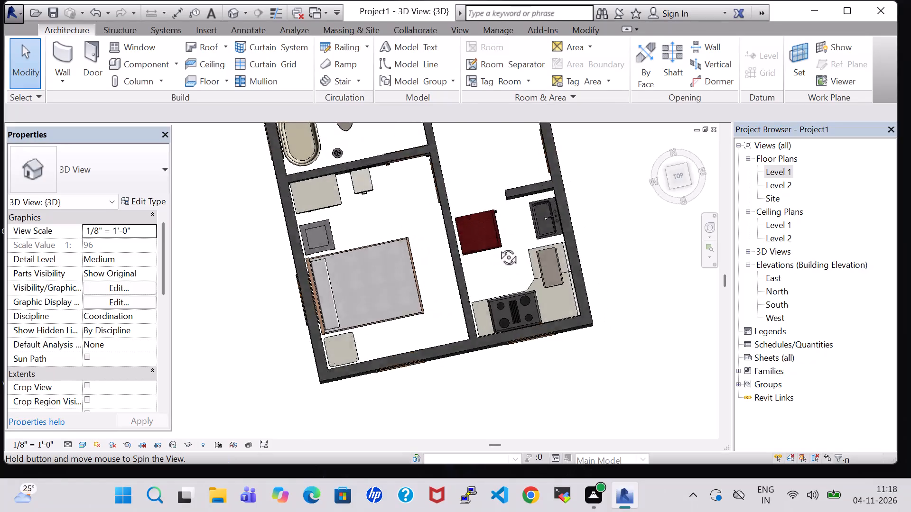
pyautogui.keyDown('shift'); pyautogui.moveTo(498, 247); pyautogui.dragTo(479, 243, button='middle'); pyautogui.keyUp('shift')
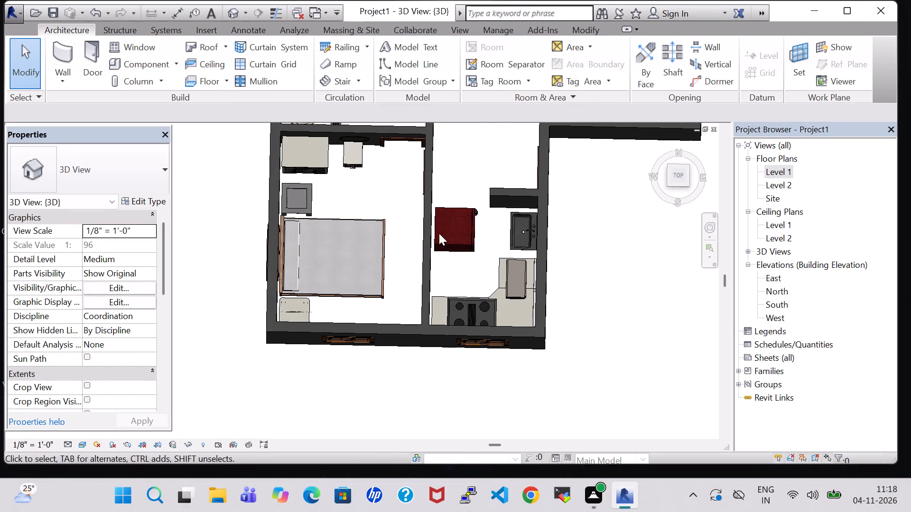
pyautogui.moveTo(389, 195); pyautogui.dragTo(397, 278, button='middle')
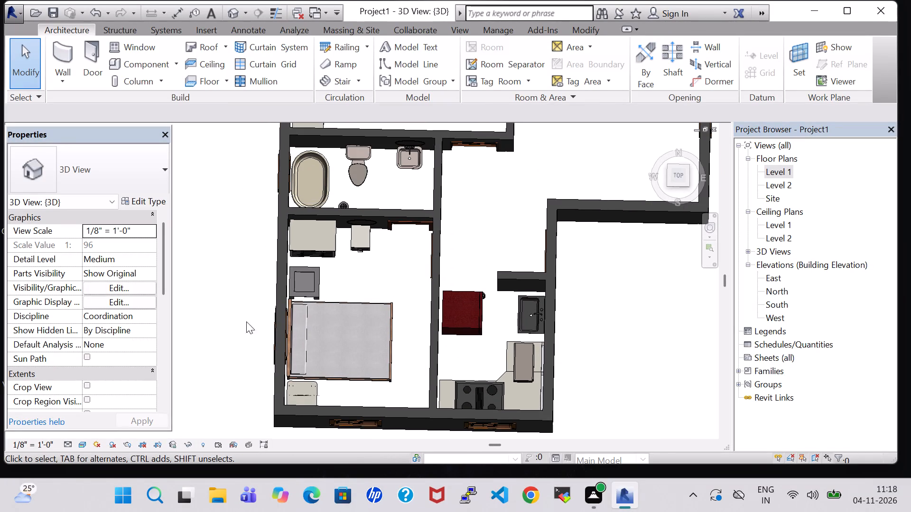
pyautogui.keyDown('shift'); pyautogui.moveTo(342, 300); pyautogui.dragTo(340, 220, button='middle'); pyautogui.keyUp('shift')
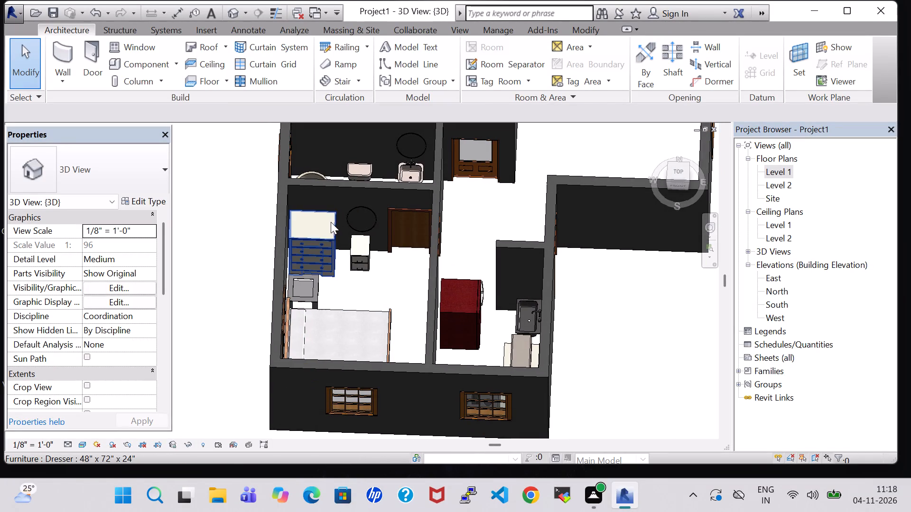
pyautogui.click(325, 238)
pyautogui.click(135, 200)
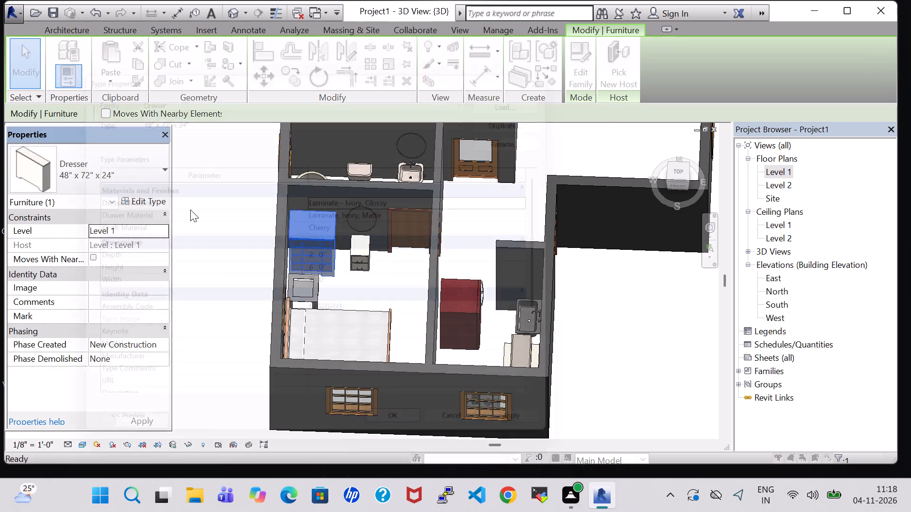
pyautogui.click(559, 192)
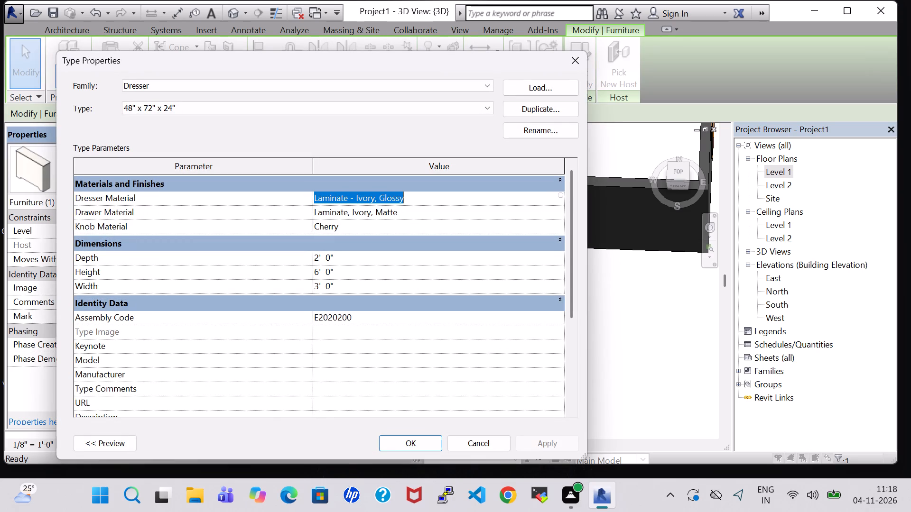
pyautogui.click(561, 194)
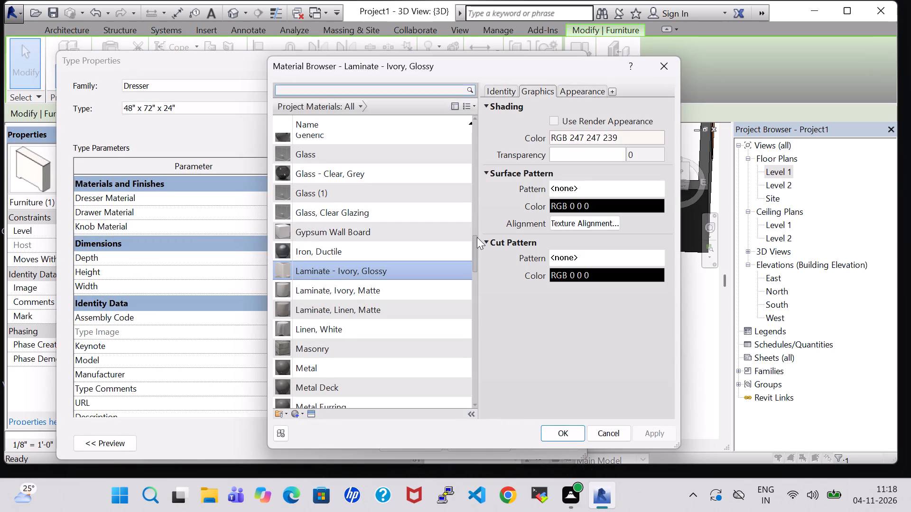
pyautogui.moveTo(473, 249); pyautogui.dragTo(473, 400)
pyautogui.click(381, 402)
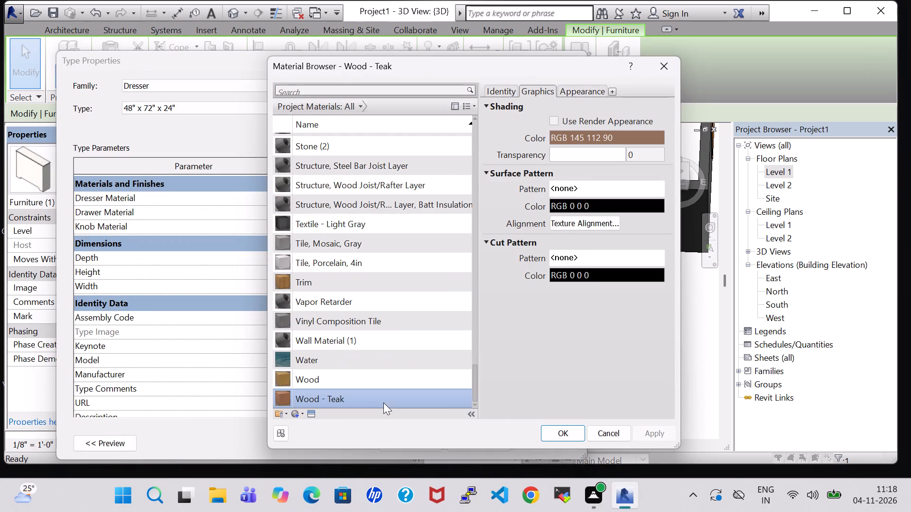
pyautogui.click(567, 424)
pyautogui.click(564, 434)
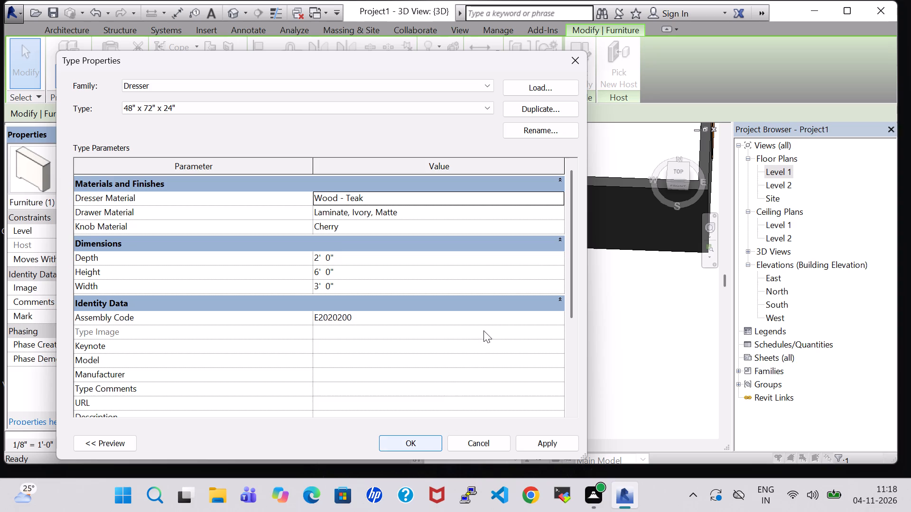
# Set the Drawer Material of the 48" x 72" x 24" dresser type to Wood - Teak.
pyautogui.click(560, 209)
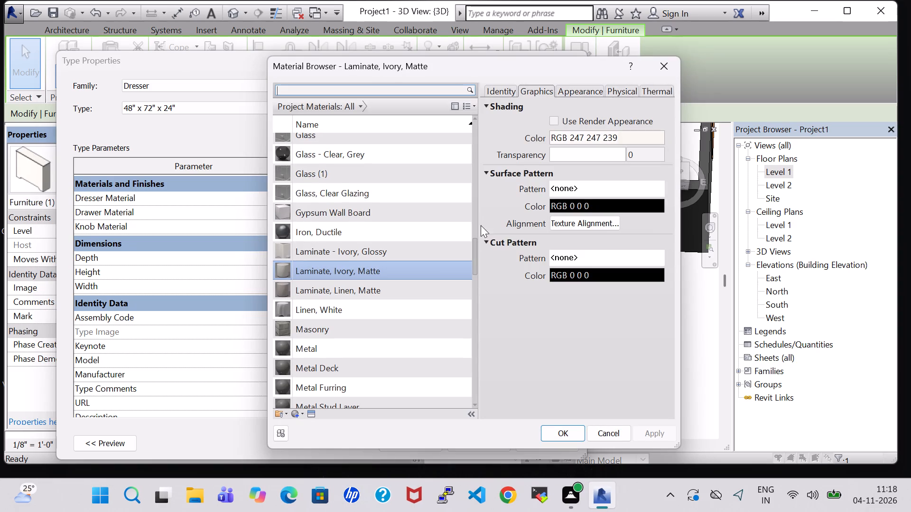
pyautogui.moveTo(475, 252); pyautogui.dragTo(477, 405)
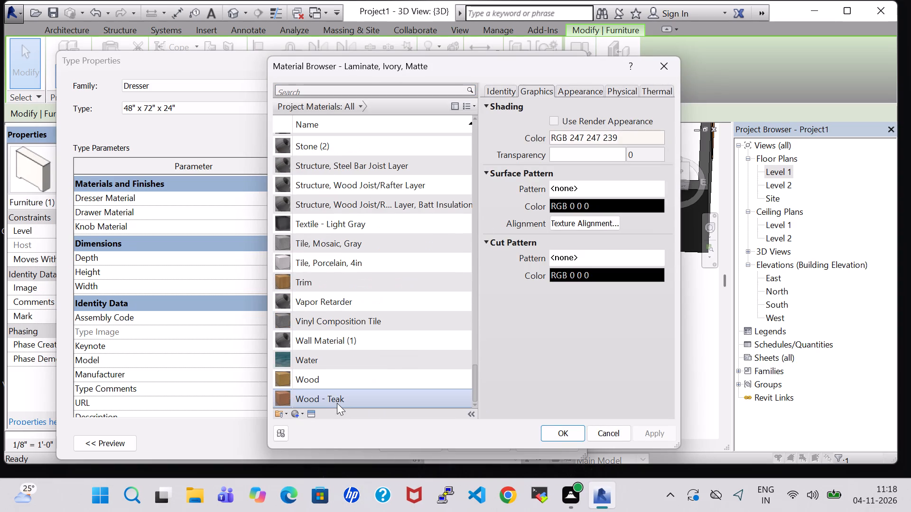
pyautogui.click(337, 403)
pyautogui.click(562, 437)
pyautogui.click(428, 438)
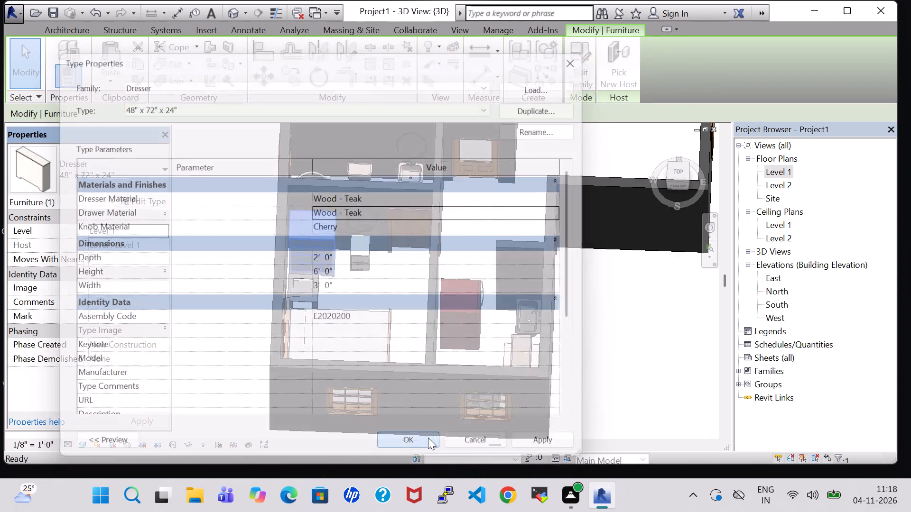
pyautogui.click(614, 326)
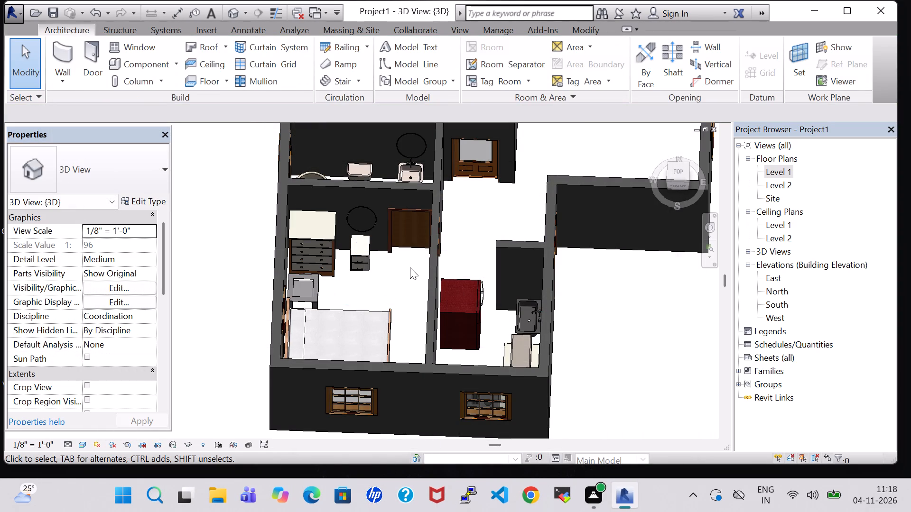
# Set the Mattress Material of the north bedroom's Bed-Shaker Double 56" x 78" type to Sash.
pyautogui.keyDown('shift'); pyautogui.moveTo(410, 267); pyautogui.dragTo(403, 326, button='middle'); pyautogui.keyUp('shift')
pyautogui.moveTo(394, 247); pyautogui.dragTo(390, 378, button='middle')
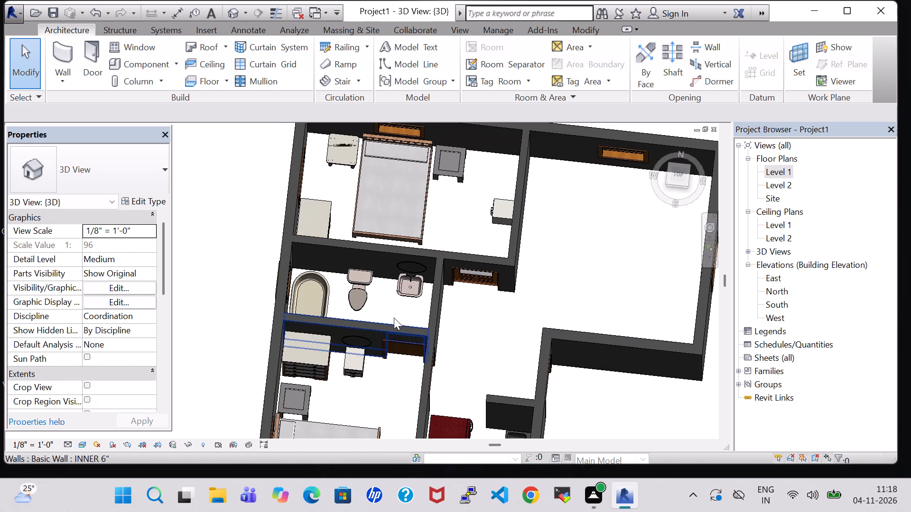
pyautogui.keyDown('shift'); pyautogui.moveTo(394, 315); pyautogui.dragTo(410, 332, button='middle'); pyautogui.keyUp('shift')
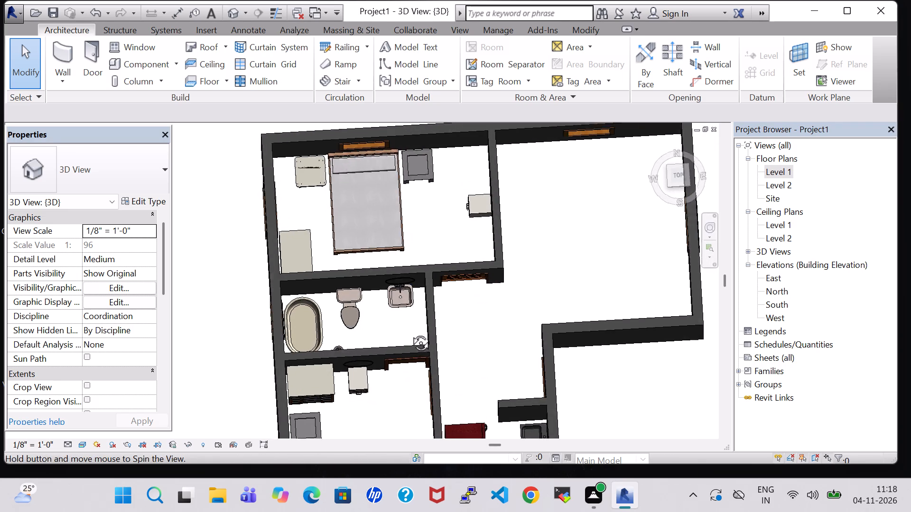
pyautogui.keyDown('shift'); pyautogui.moveTo(410, 332); pyautogui.dragTo(407, 331, button='middle'); pyautogui.keyUp('shift')
pyautogui.moveTo(396, 235); pyautogui.dragTo(386, 277, button='middle')
pyautogui.click(393, 242)
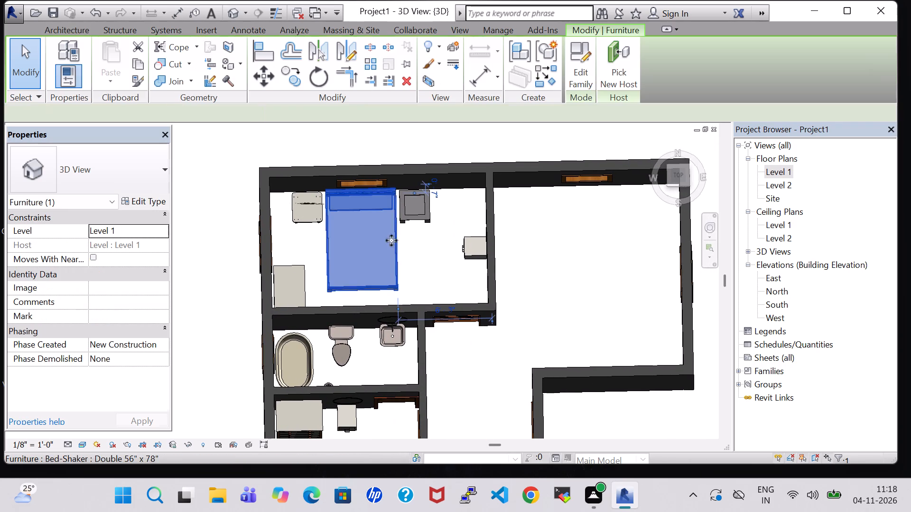
pyautogui.click(152, 195)
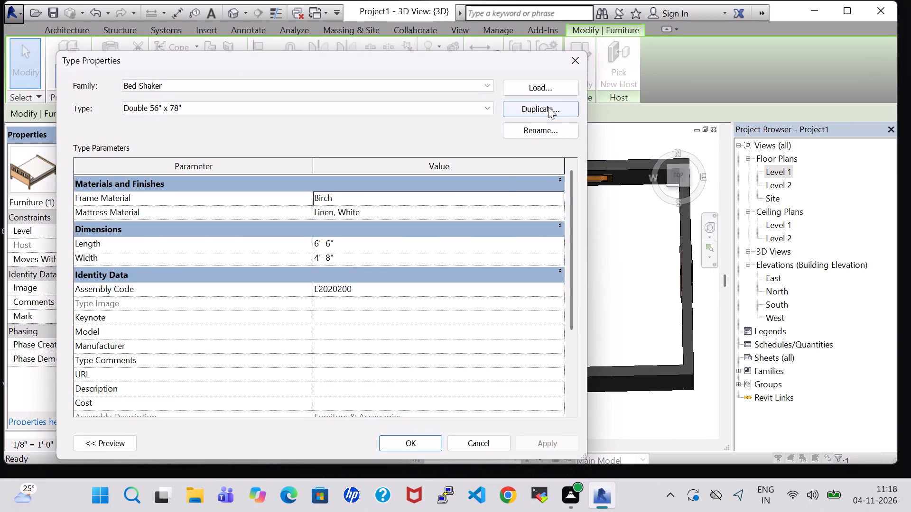
pyautogui.click(562, 209)
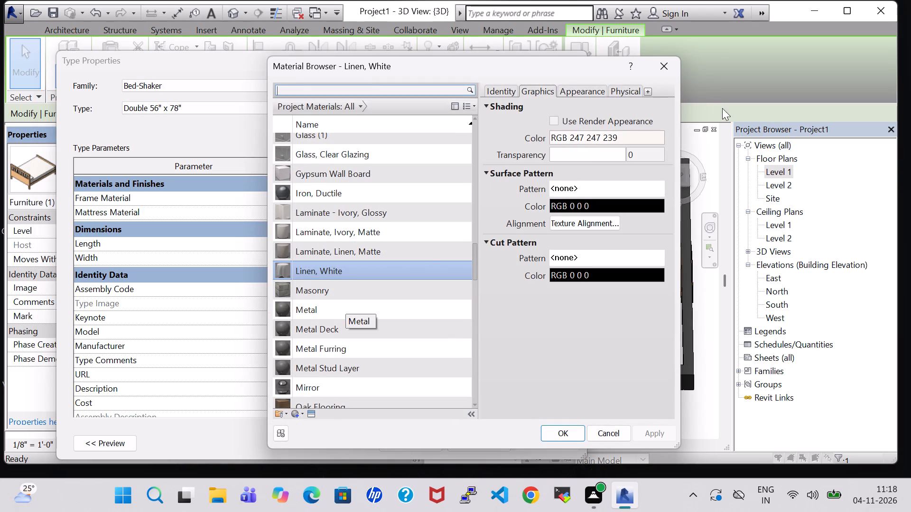
pyautogui.click(666, 66)
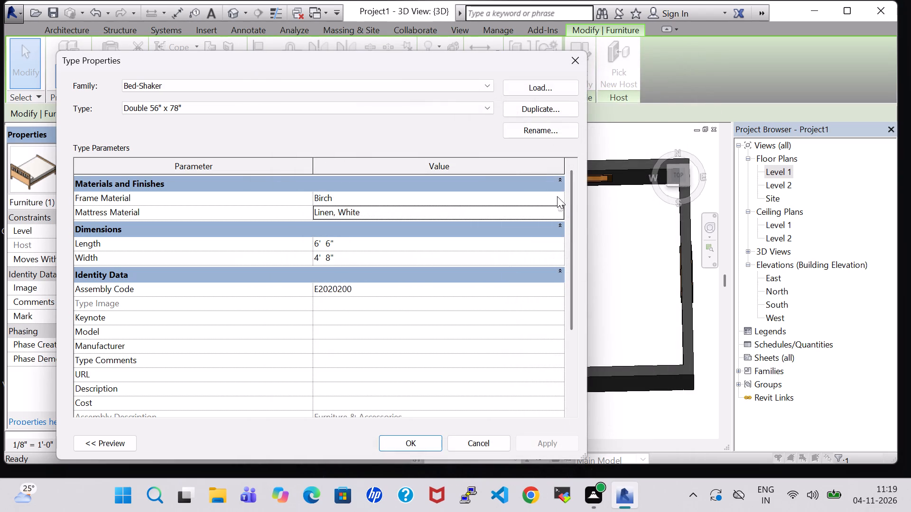
pyautogui.click(562, 196)
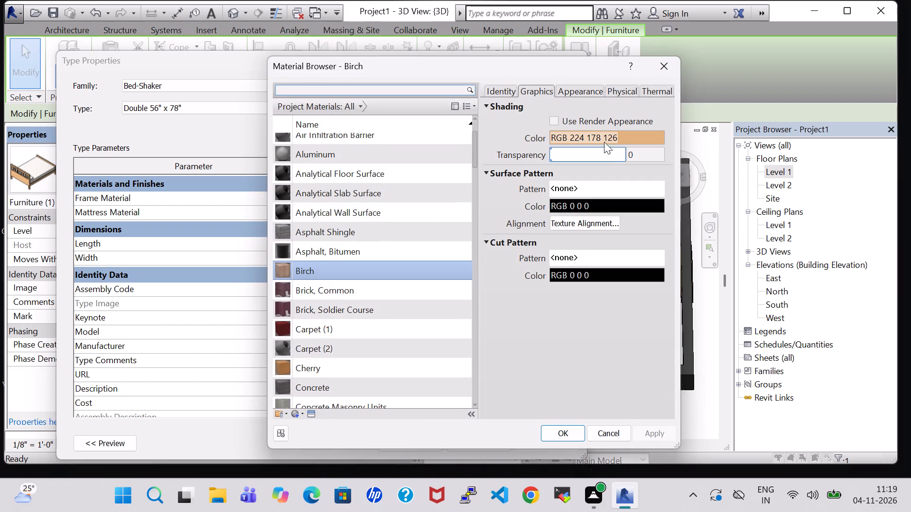
pyautogui.click(661, 70)
pyautogui.click(560, 206)
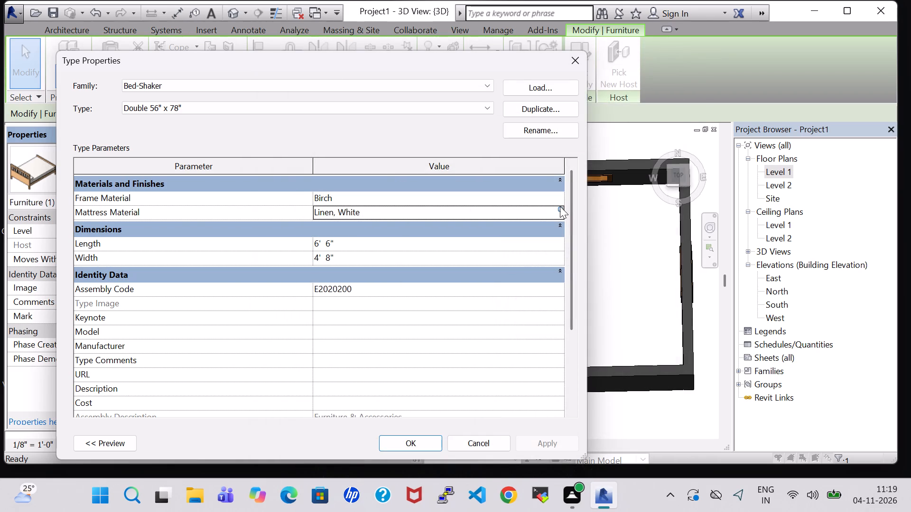
pyautogui.scroll(-11, 405, 230)
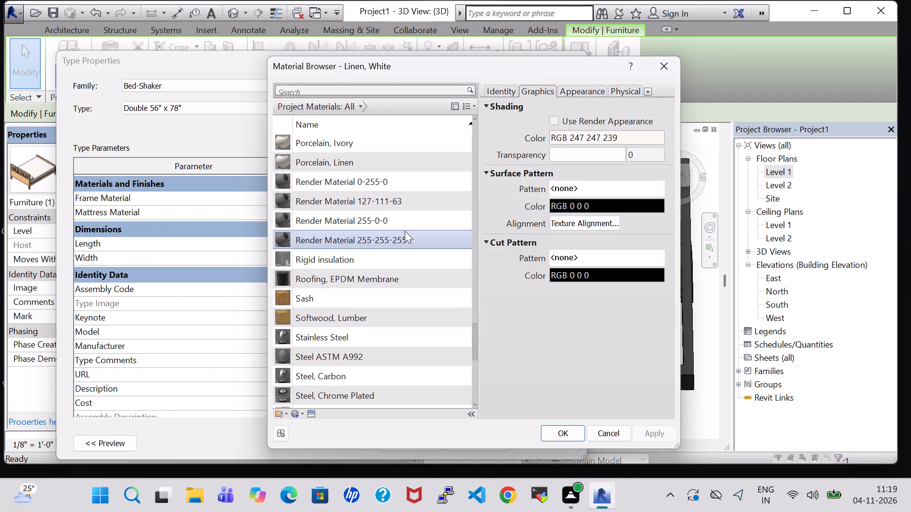
pyautogui.click(381, 298)
pyautogui.click(548, 437)
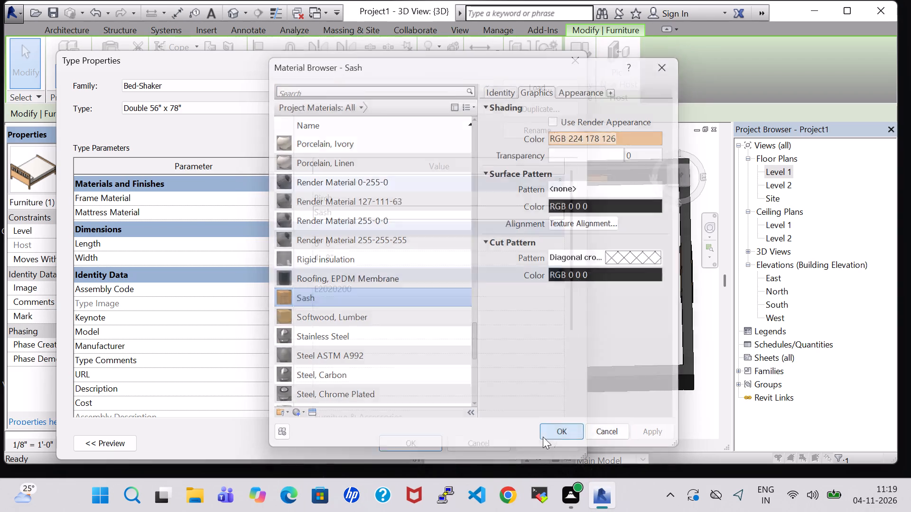
pyautogui.click(413, 442)
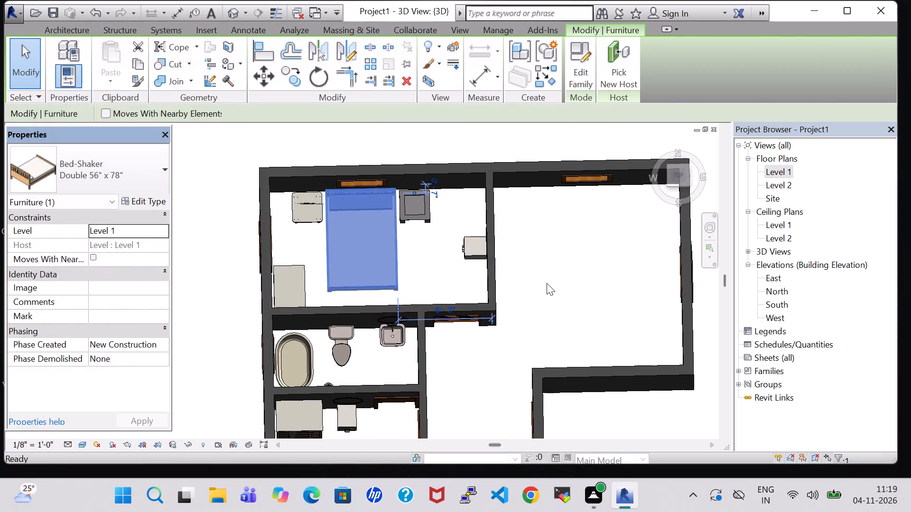
pyautogui.click(547, 283)
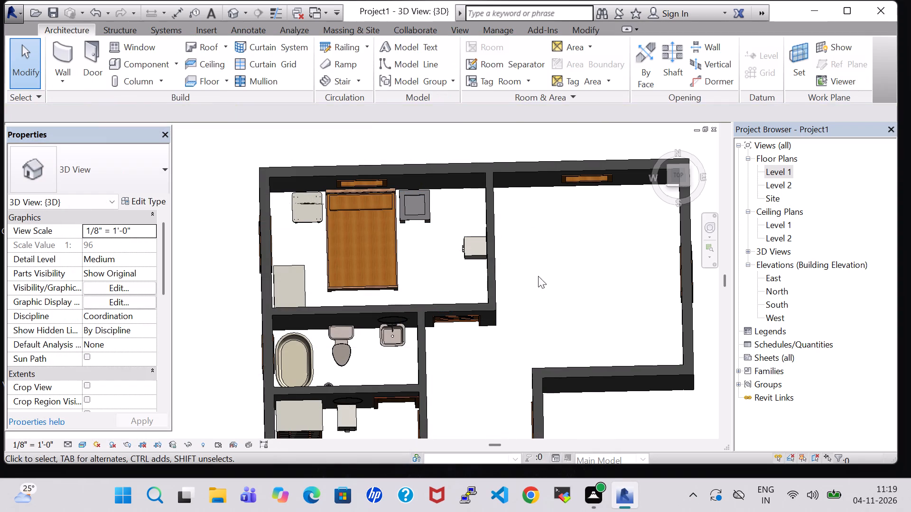
# In the Level 1 floor plan, place a tagged room in the north bedroom.
pyautogui.scroll(-4, 530, 284)
pyautogui.moveTo(530, 285); pyautogui.dragTo(487, 218, button='middle')
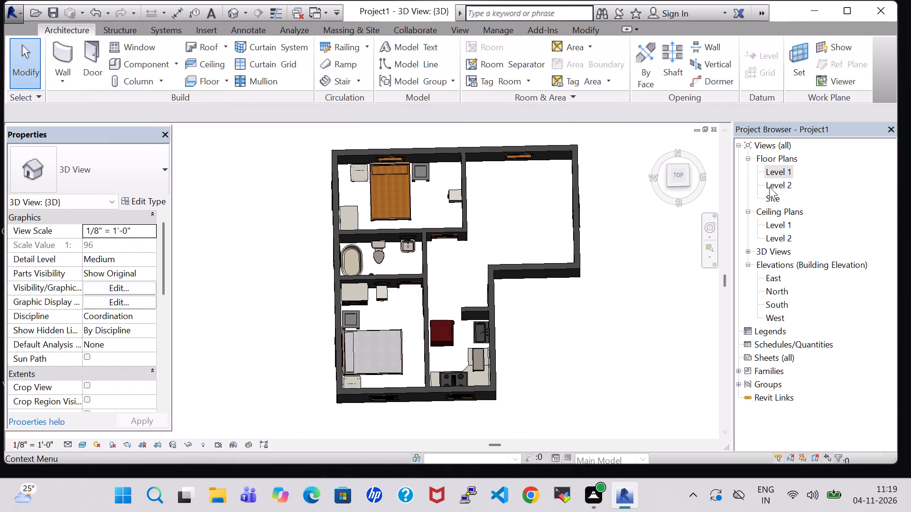
pyautogui.click(780, 170)
pyautogui.click(780, 170)
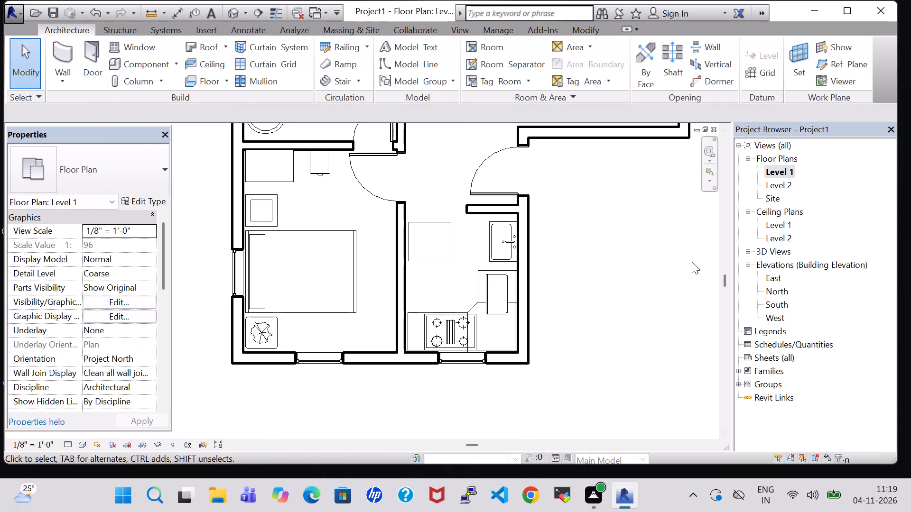
pyautogui.scroll(-5, 654, 275)
pyautogui.moveTo(647, 250); pyautogui.dragTo(641, 280, button='middle')
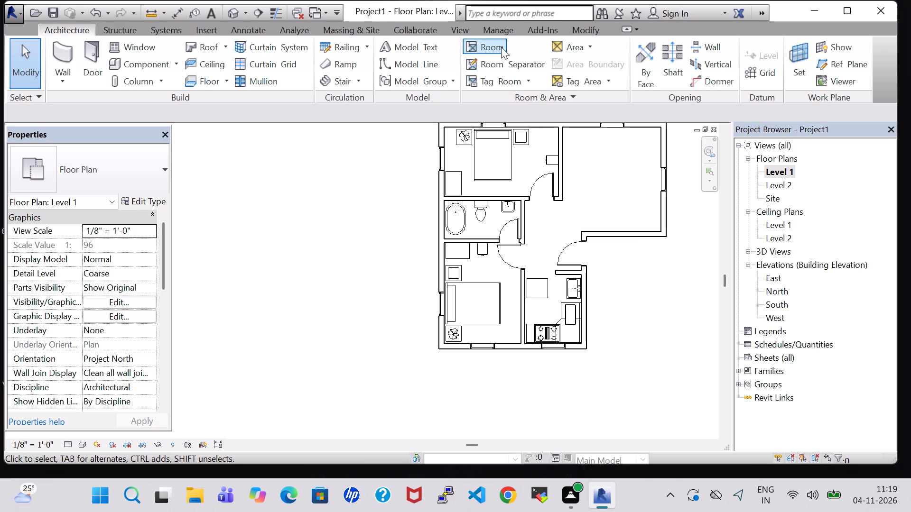
pyautogui.click(494, 41)
pyautogui.click(499, 165)
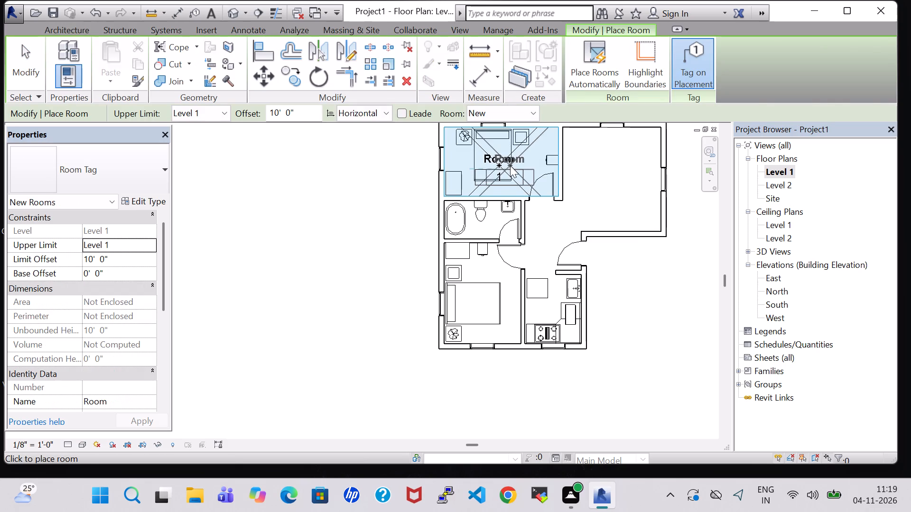
pyautogui.press('Escape')
pyautogui.press('Escape')
# Turn off Show Room Number in the Room Tag type's properties.
pyautogui.click(507, 156)
pyautogui.click(507, 156)
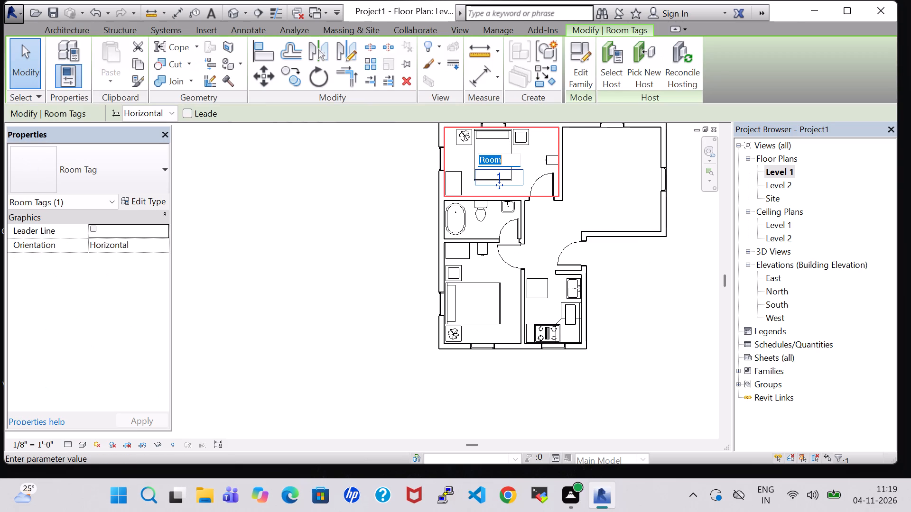
pyautogui.click(135, 198)
pyautogui.click(332, 208)
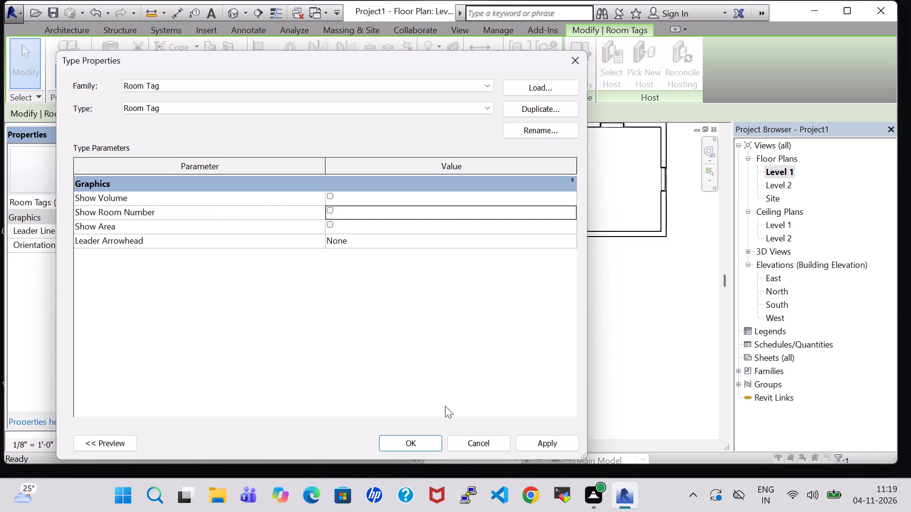
pyautogui.click(428, 443)
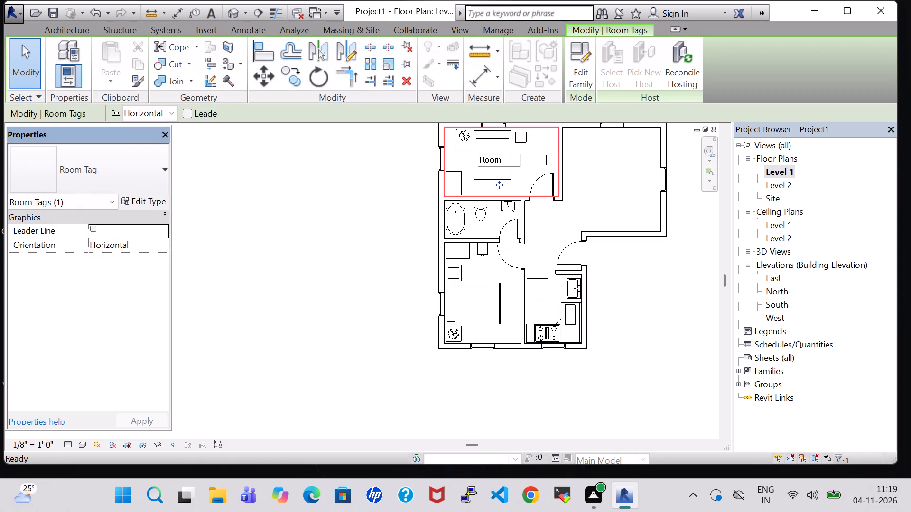
# Rename the north bedroom's room tag as BEDROOM-1.
pyautogui.click(491, 159)
pyautogui.click(503, 159)
pyautogui.press('BackSpace')
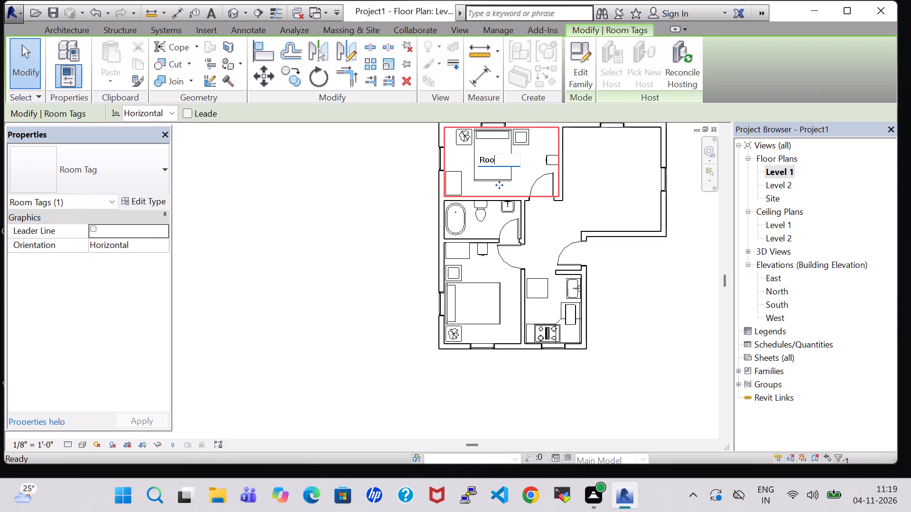
pyautogui.press('BackSpace')
pyautogui.press('BackSpace')
pyautogui.press('BackSpace')
pyautogui.write('BEDRP')
pyautogui.press('BackSpace')
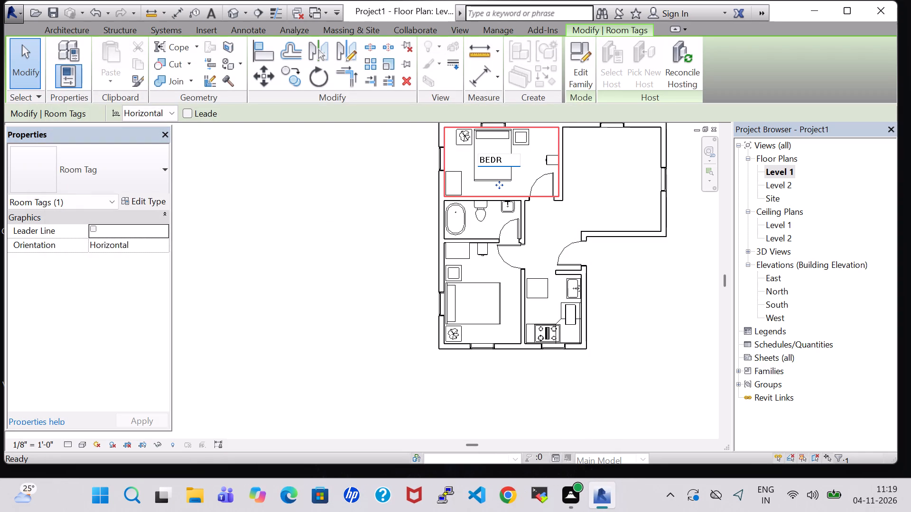
pyautogui.write('OOM-1')
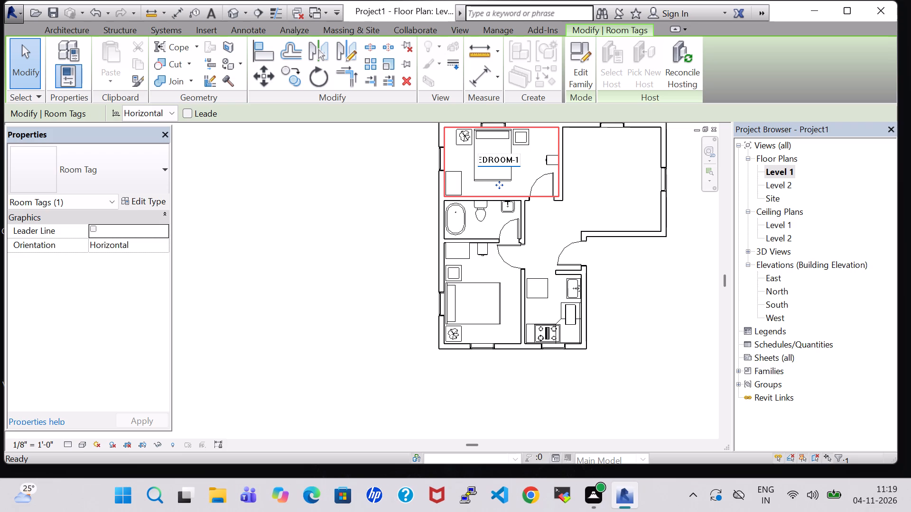
pyautogui.press('Return')
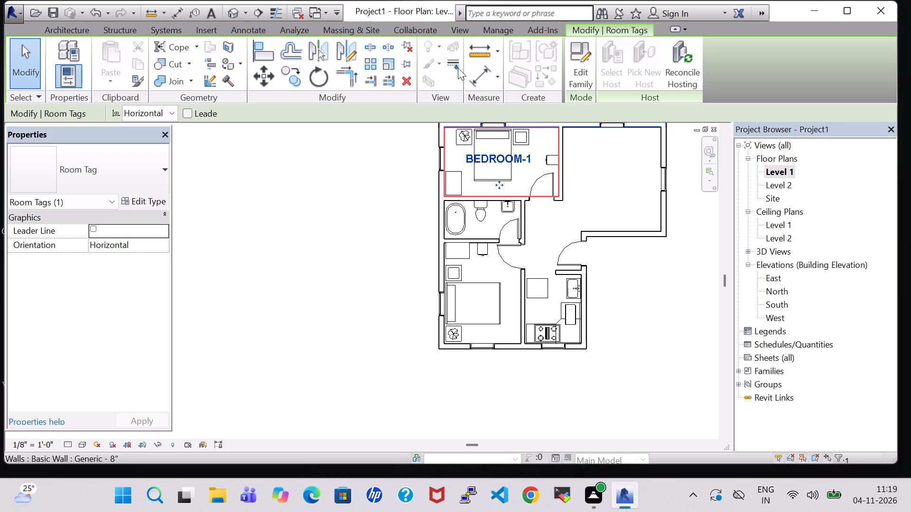
pyautogui.click(365, 195)
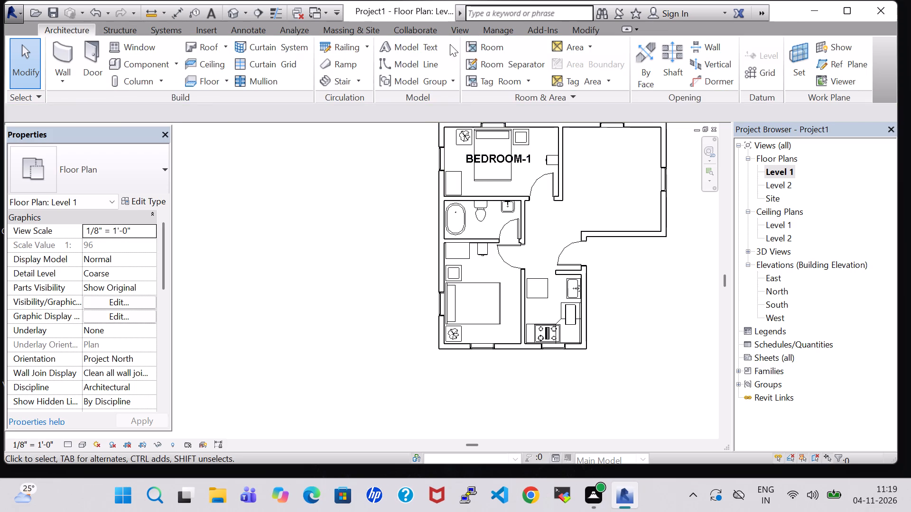
# Place a tagged room in the bathroom and name it TOILET.
pyautogui.click(497, 46)
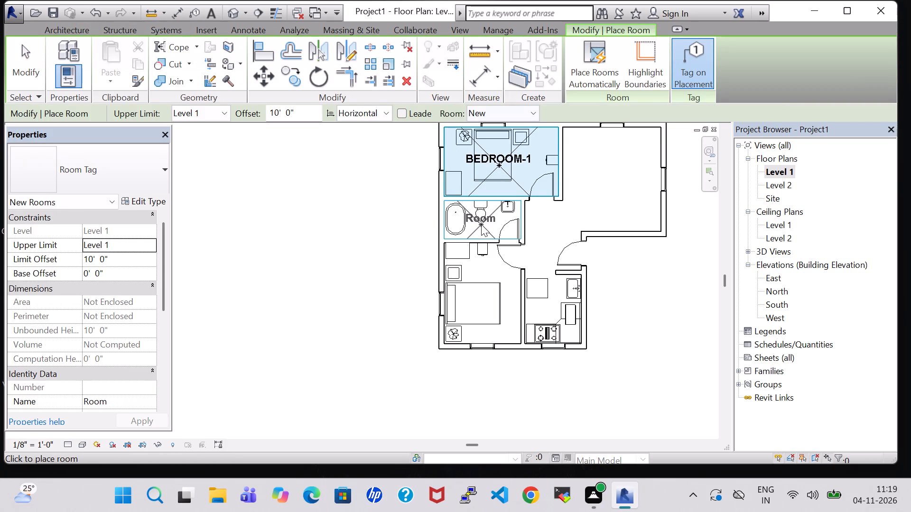
pyautogui.click(481, 224)
pyautogui.press('Escape')
pyautogui.doubleClick(490, 213)
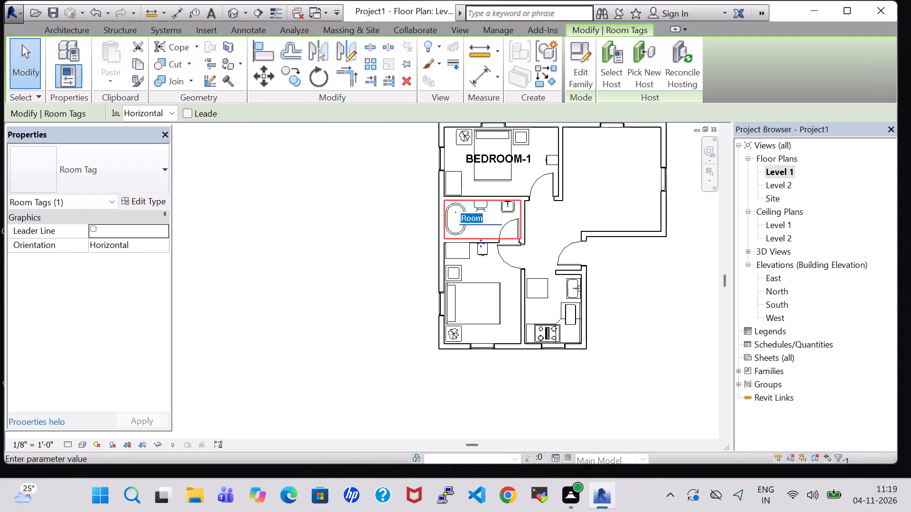
pyautogui.press('BackSpace')
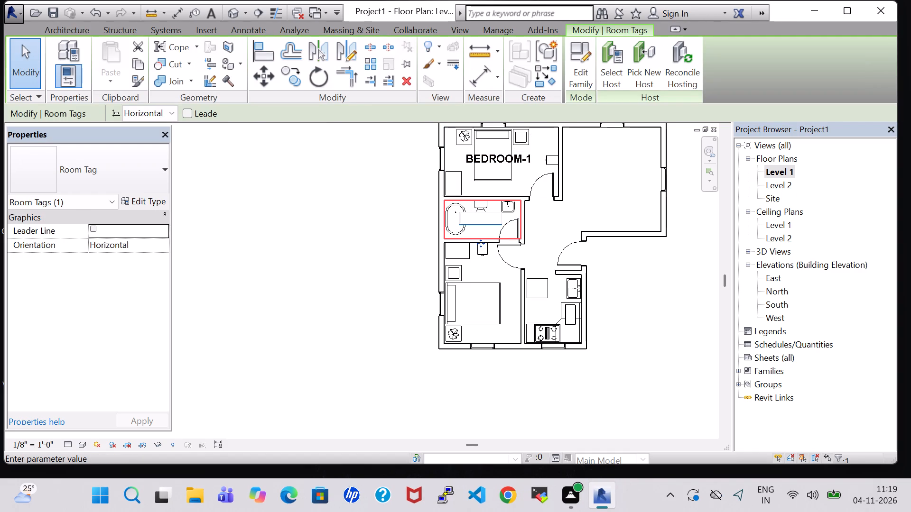
pyautogui.write('TOILET')
pyautogui.press('Return')
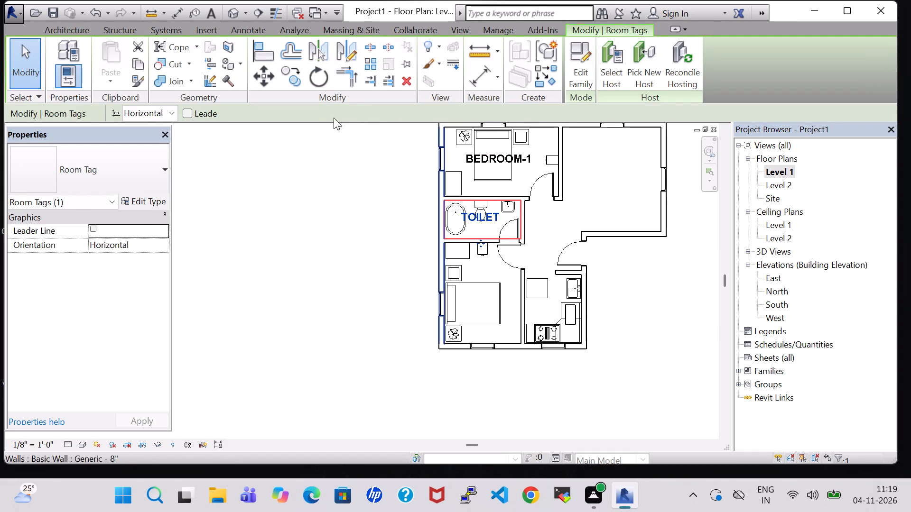
# Place a tagged room in the south bedroom and name it BEDROOM-2.
pyautogui.click(74, 30)
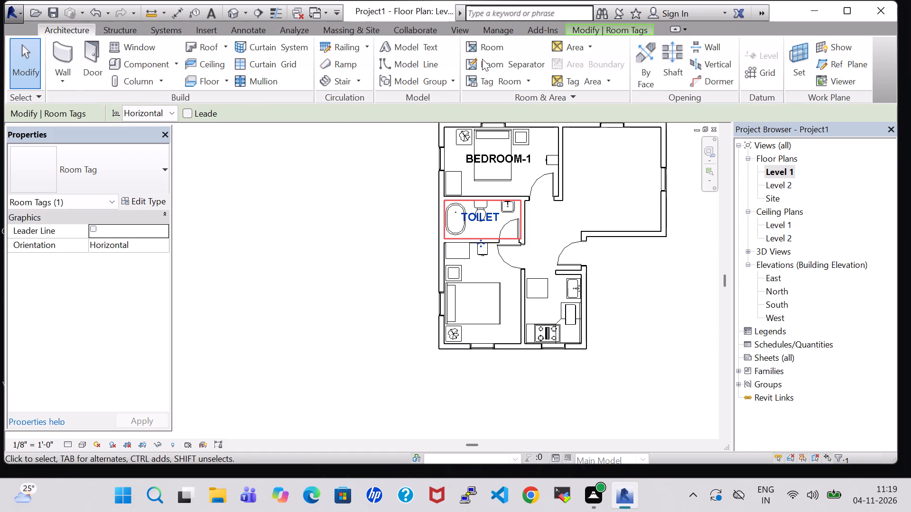
pyautogui.click(484, 49)
pyautogui.click(483, 293)
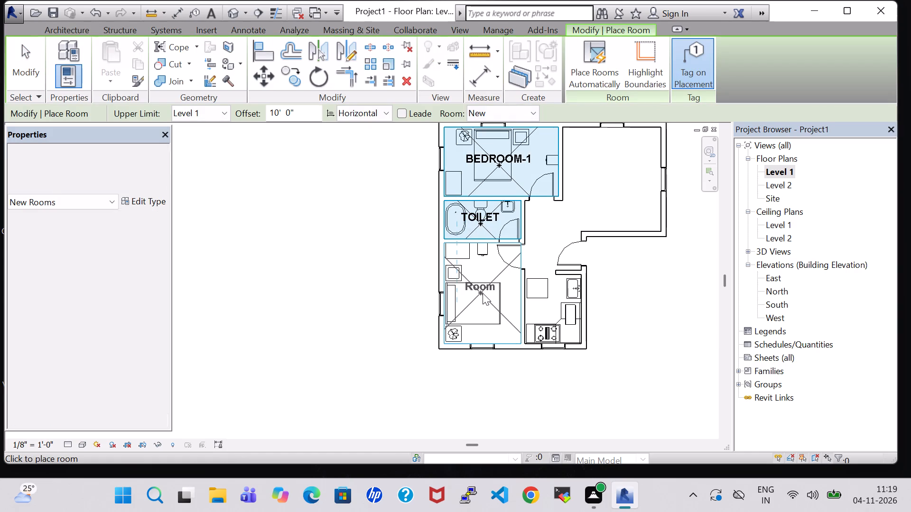
pyautogui.press('Escape')
pyautogui.doubleClick(488, 290)
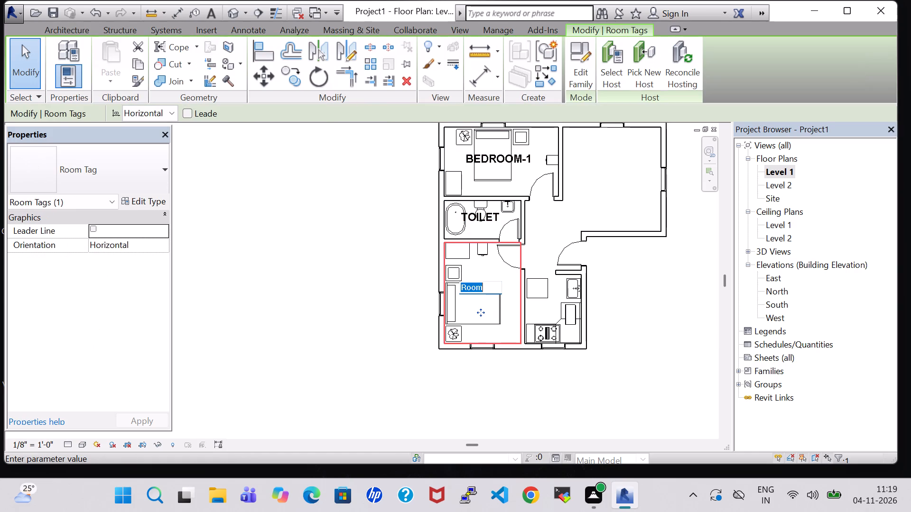
pyautogui.press('BackSpace')
pyautogui.write('BEDROOM-2')
pyautogui.press('Return')
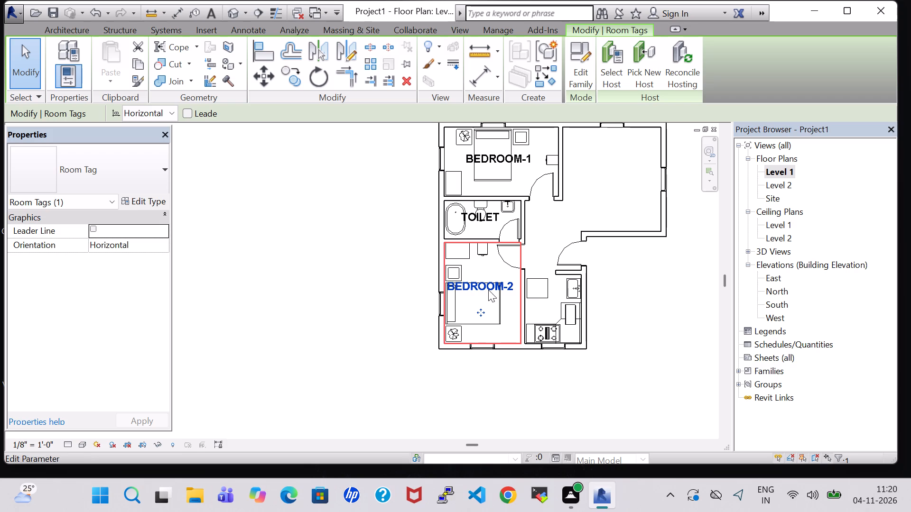
pyautogui.click(650, 271)
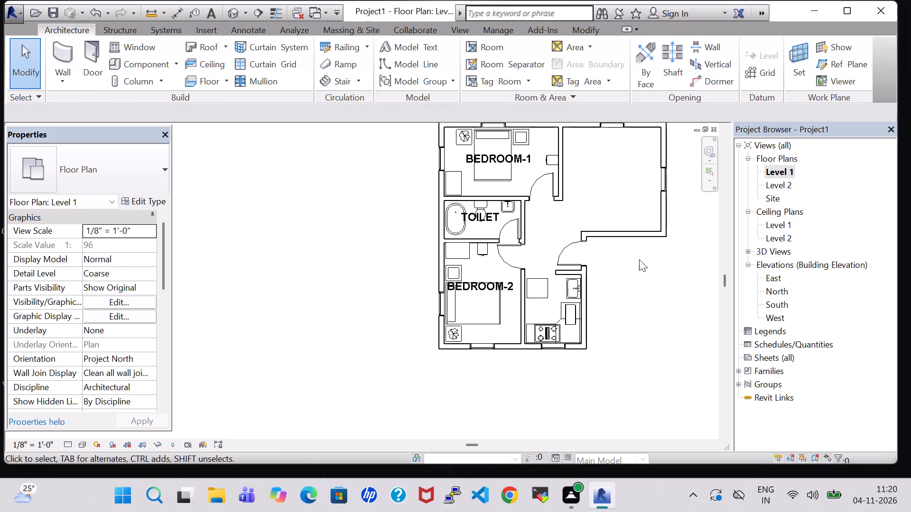
# Place a tagged room in the kitchen and name it KITCHEN.
pyautogui.click(496, 49)
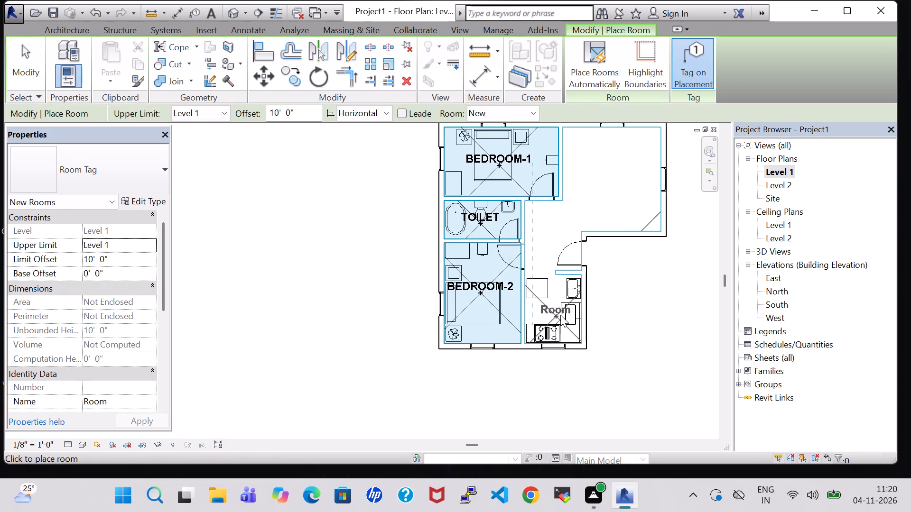
pyautogui.click(556, 307)
pyautogui.press('Escape')
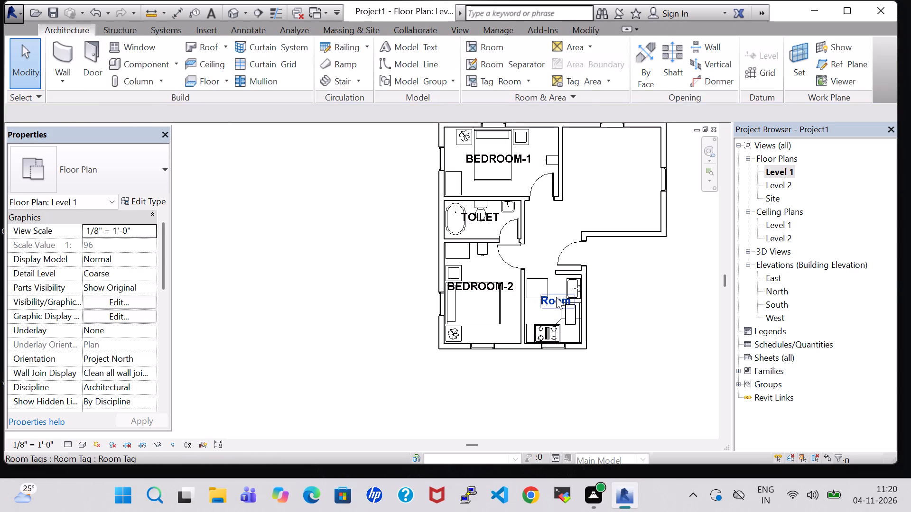
pyautogui.doubleClick(556, 297)
pyautogui.press('BackSpace')
pyautogui.write('KITCHEN')
pyautogui.press('Return')
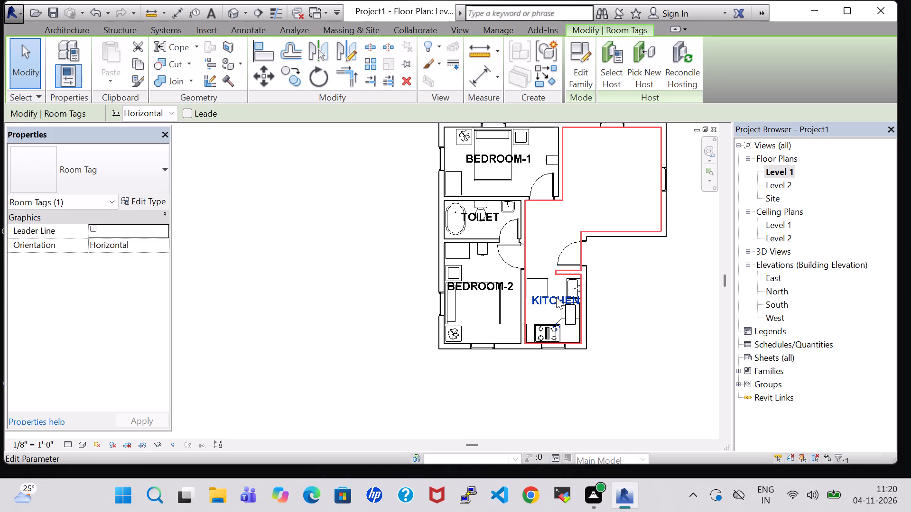
pyautogui.click(621, 293)
# Load the Sofa-Corbu component family from the US Imperial library's Furniture Seating folder.
pyautogui.moveTo(617, 274); pyautogui.dragTo(615, 294, button='middle')
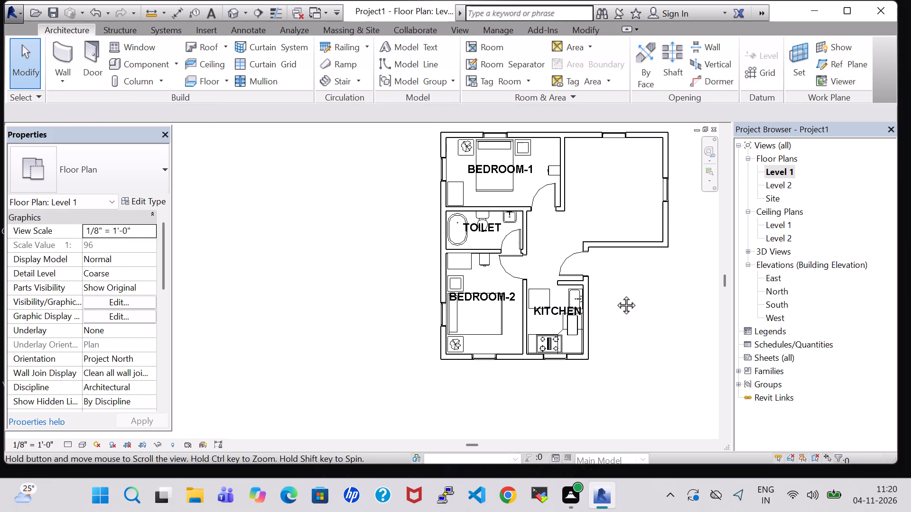
pyautogui.moveTo(615, 294); pyautogui.dragTo(599, 333, button='middle')
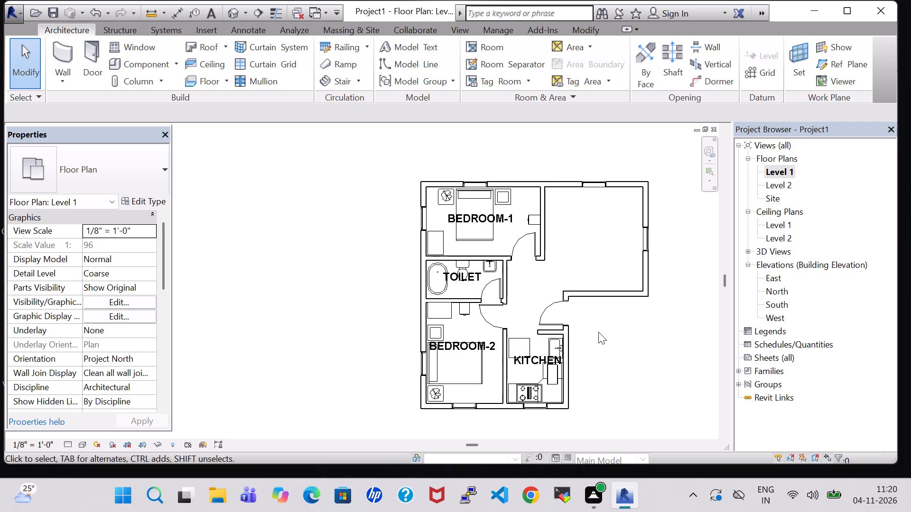
pyautogui.scroll(3, 598, 332)
pyautogui.scroll(-2, 598, 332)
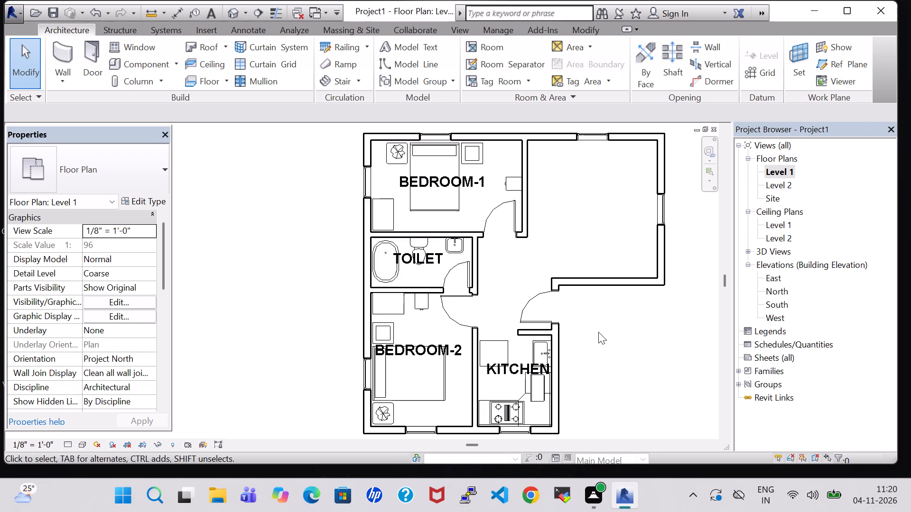
pyautogui.click(615, 318)
pyautogui.moveTo(615, 318); pyautogui.dragTo(606, 360, button='middle')
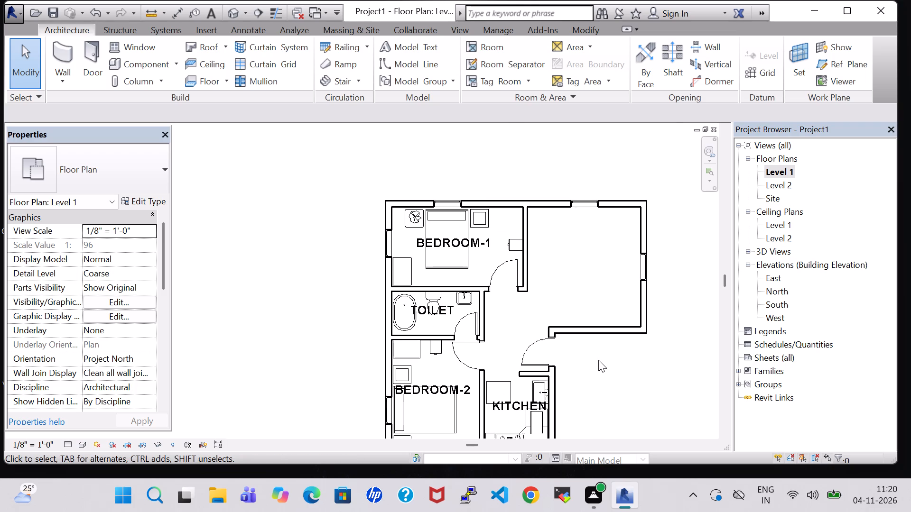
pyautogui.moveTo(635, 376); pyautogui.dragTo(607, 394, button='middle')
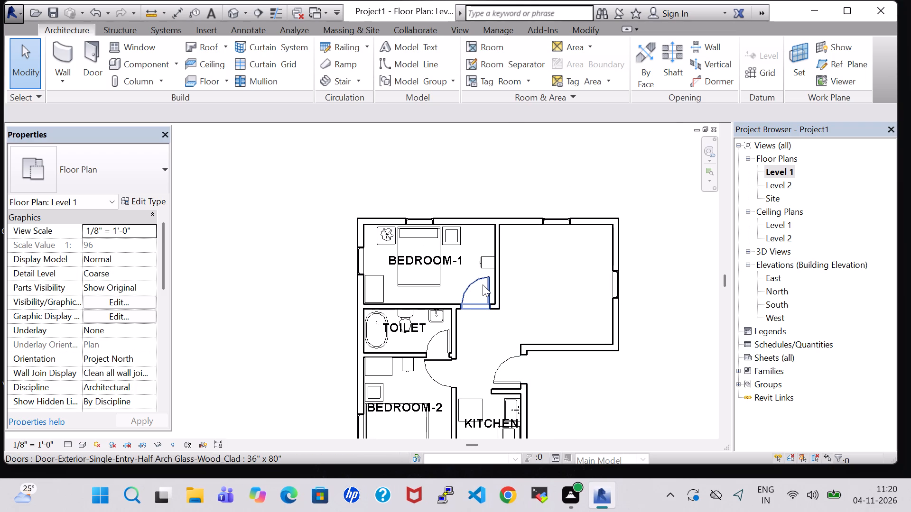
pyautogui.click(134, 61)
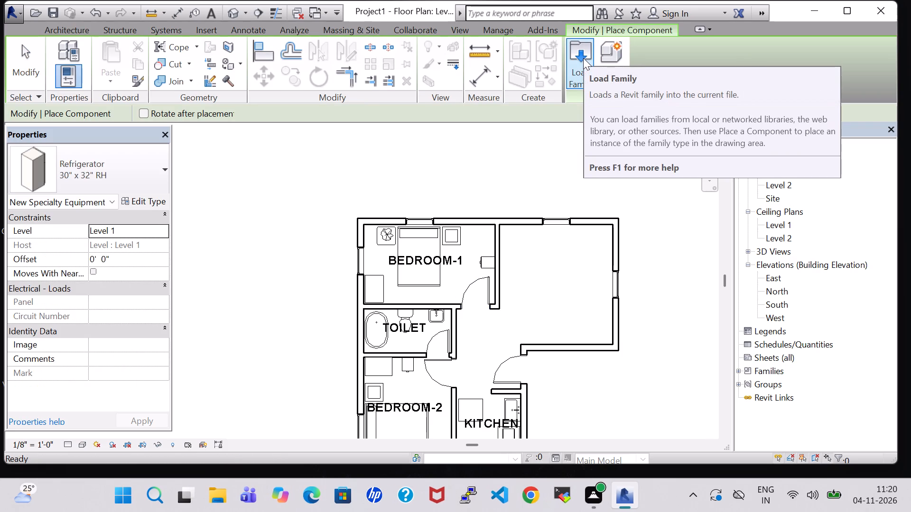
pyautogui.click(583, 58)
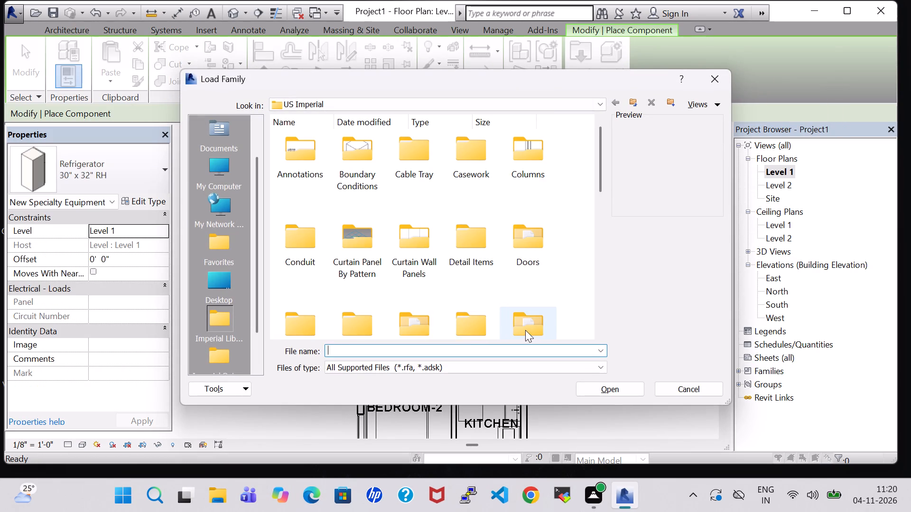
pyautogui.doubleClick(525, 329)
pyautogui.doubleClick(358, 153)
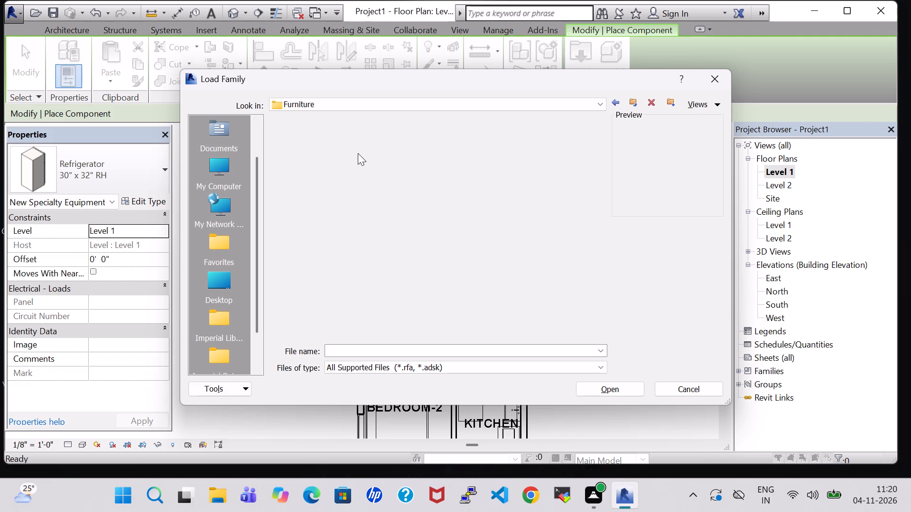
pyautogui.click(417, 329)
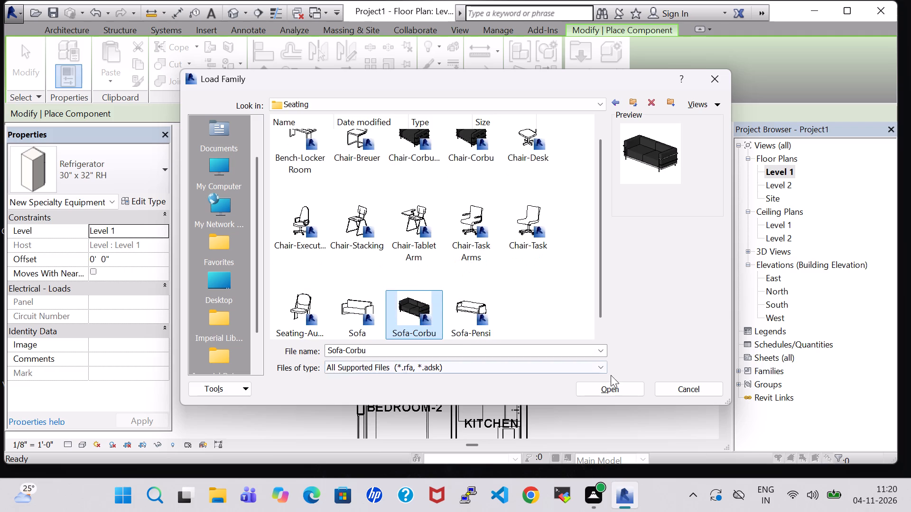
pyautogui.click(612, 389)
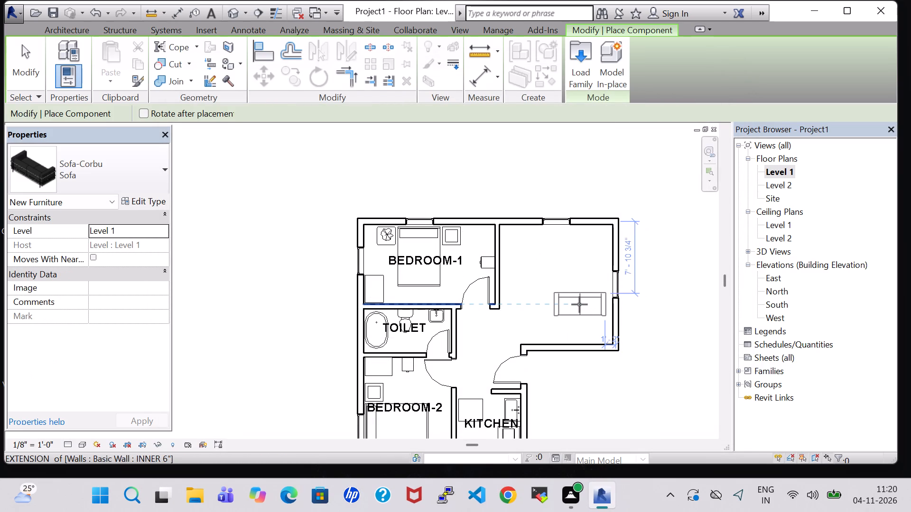
# Place the sofa in the living room, rotated to back onto the east wall by the window, about 3'-3" from the south wall.
pyautogui.press('space')
pyautogui.press('space')
pyautogui.press('space')
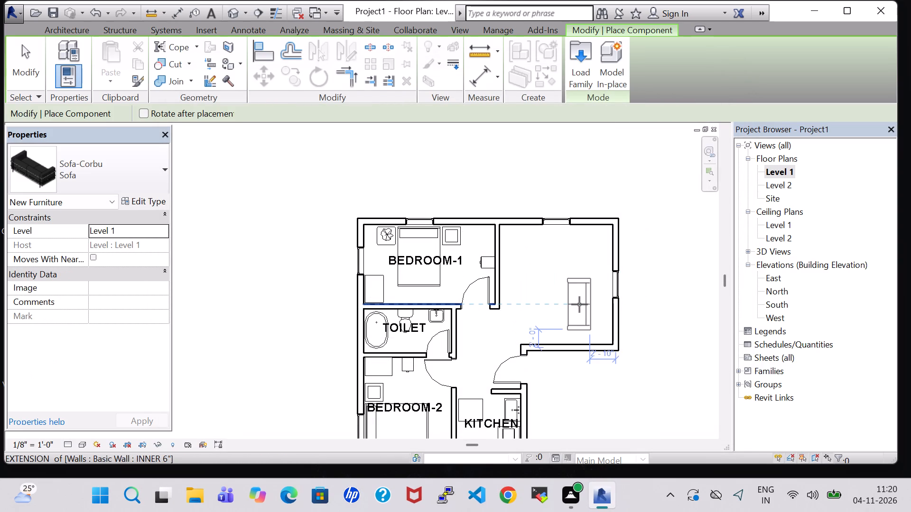
pyautogui.scroll(3, 591, 307)
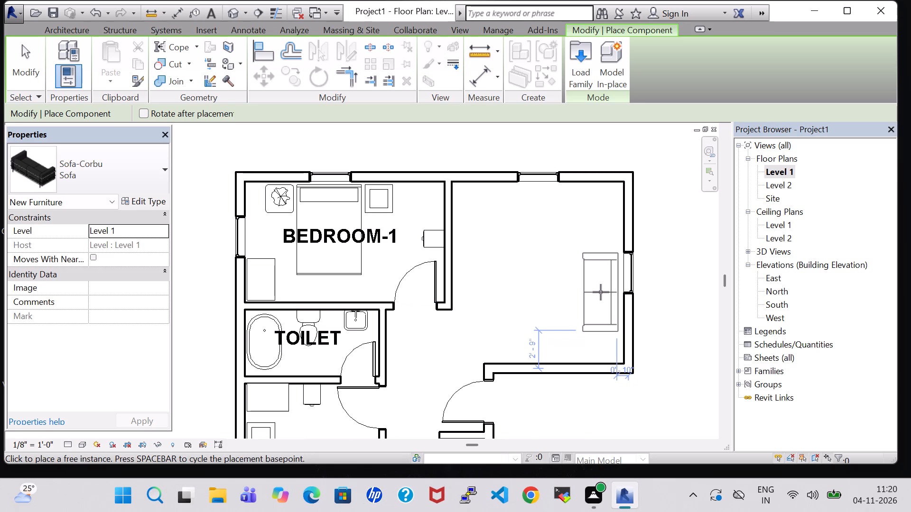
pyautogui.click(601, 292)
pyautogui.press('Escape')
pyautogui.press('Escape')
pyautogui.click(601, 292)
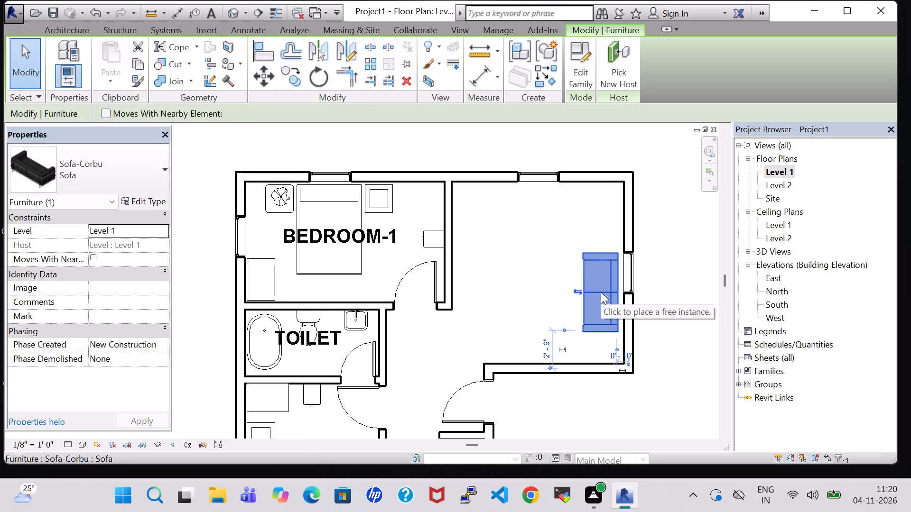
pyautogui.press('Up')
pyautogui.press('Up')
pyautogui.click(651, 310)
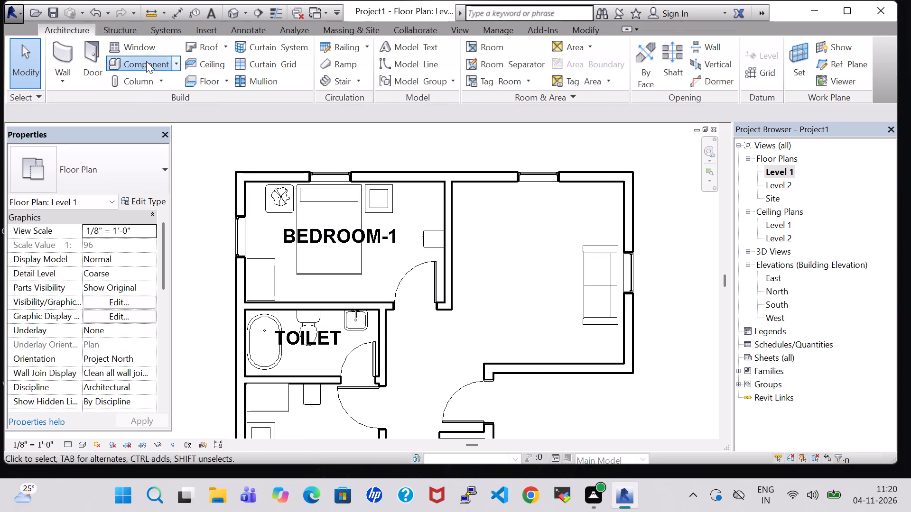
# Load the Chair-Corbu component family from the US Imperial library's Furniture Seating folder.
pyautogui.click(146, 61)
pyautogui.click(583, 63)
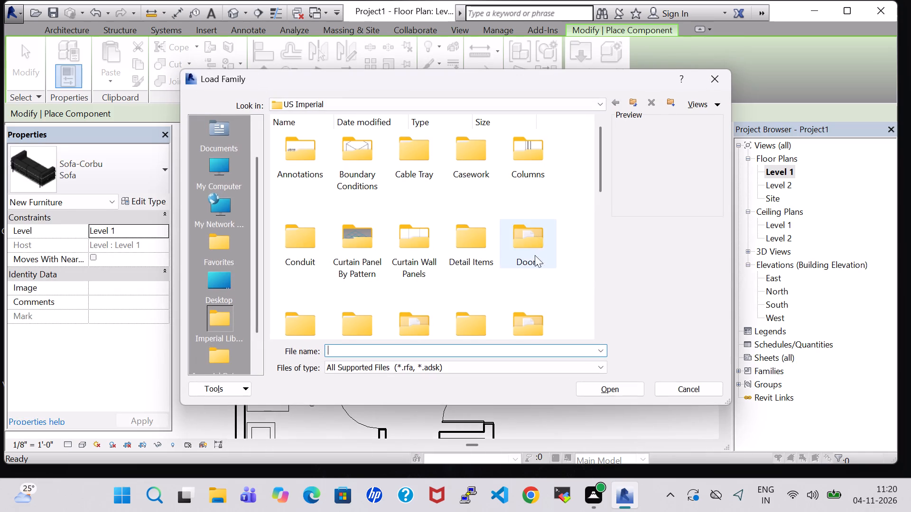
pyautogui.doubleClick(533, 320)
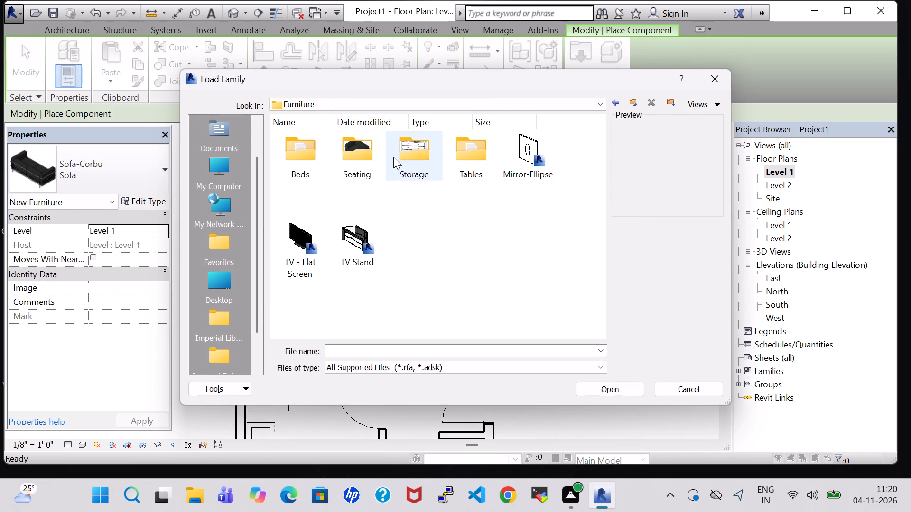
pyautogui.doubleClick(377, 155)
pyautogui.click(469, 167)
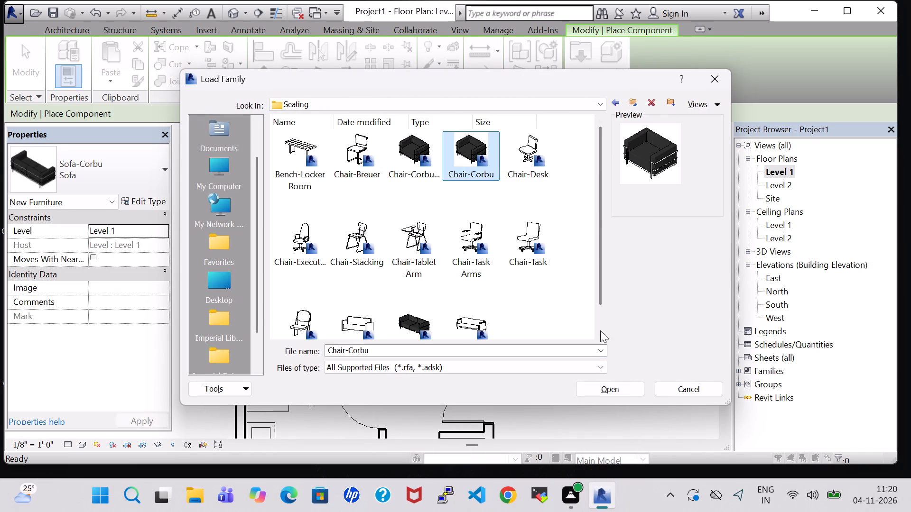
pyautogui.click(625, 393)
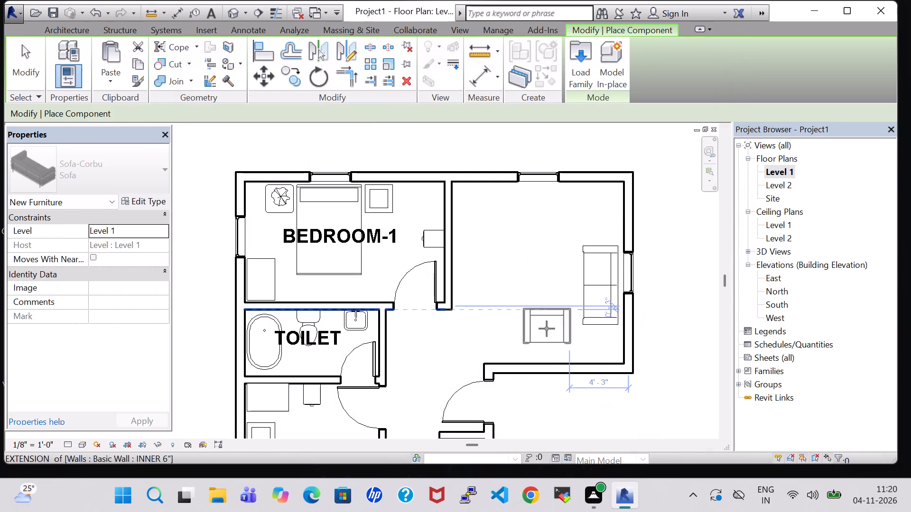
# Place the Chair-Corbu with its back to the living room's south wall, southwest of the sofa, about 3'-4" east of the wall's end.
pyautogui.press('space')
pyautogui.press('space')
pyautogui.scroll(4, 546, 334)
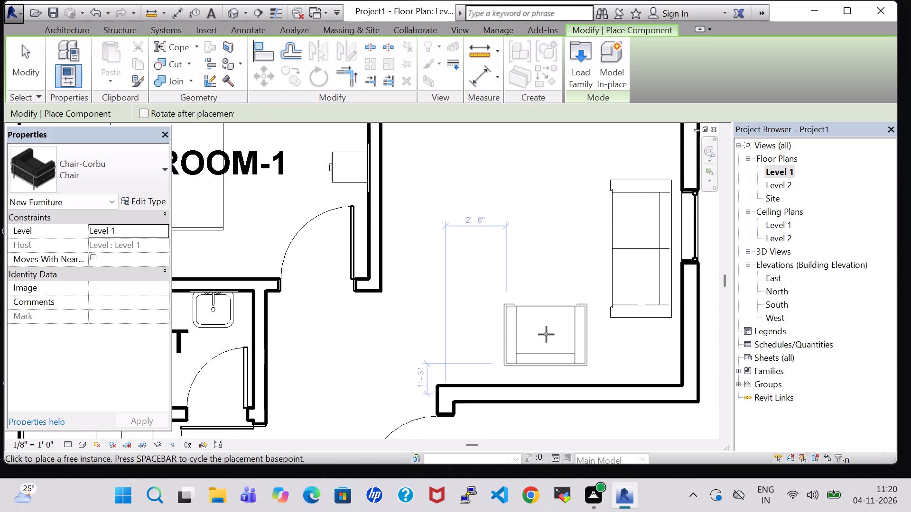
pyautogui.scroll(2, 546, 334)
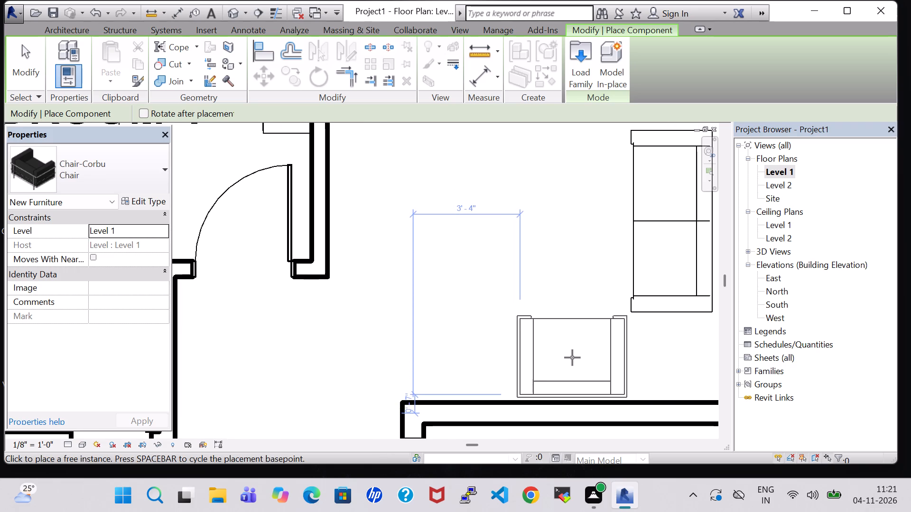
pyautogui.click(572, 357)
pyautogui.press('Escape')
pyautogui.press('Escape')
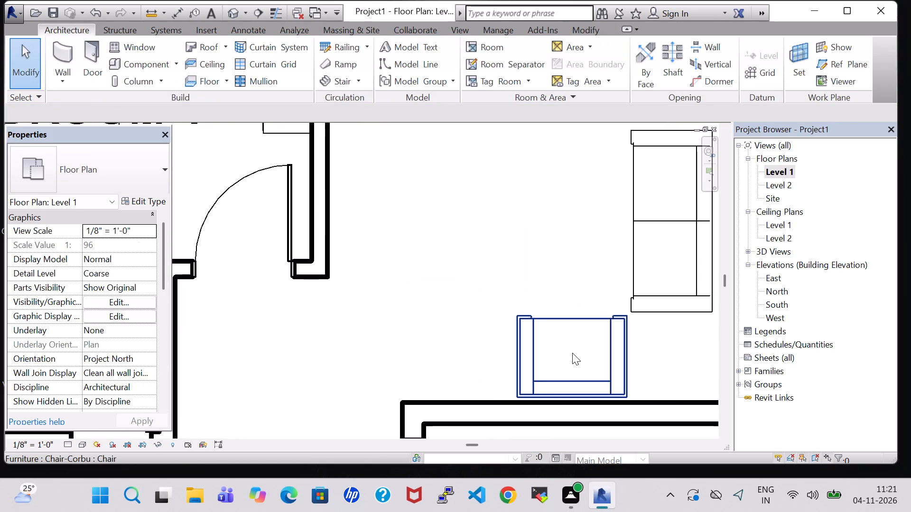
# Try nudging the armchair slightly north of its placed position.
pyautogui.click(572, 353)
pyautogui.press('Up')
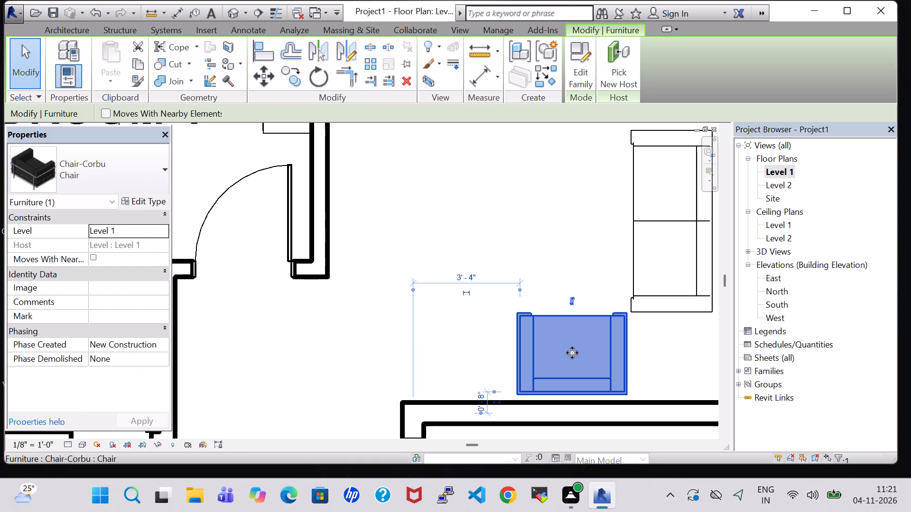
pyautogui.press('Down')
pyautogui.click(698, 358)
# Nudge the sofa east to about 0'-7" from the east wall, and nudge the armchair slightly east.
pyautogui.moveTo(698, 358); pyautogui.dragTo(694, 359, button='middle')
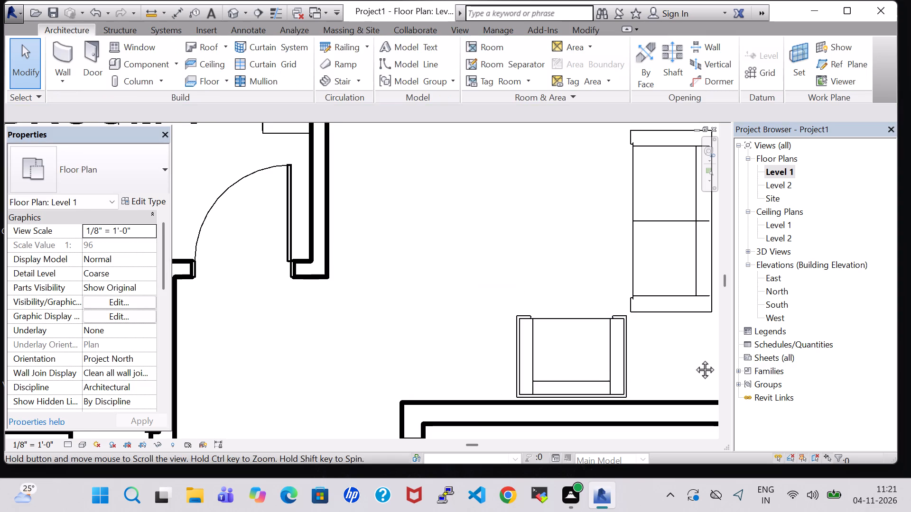
pyautogui.moveTo(694, 359); pyautogui.dragTo(655, 354, button='middle')
pyautogui.scroll(1, 694, 359)
pyautogui.click(643, 299)
pyautogui.press('Right')
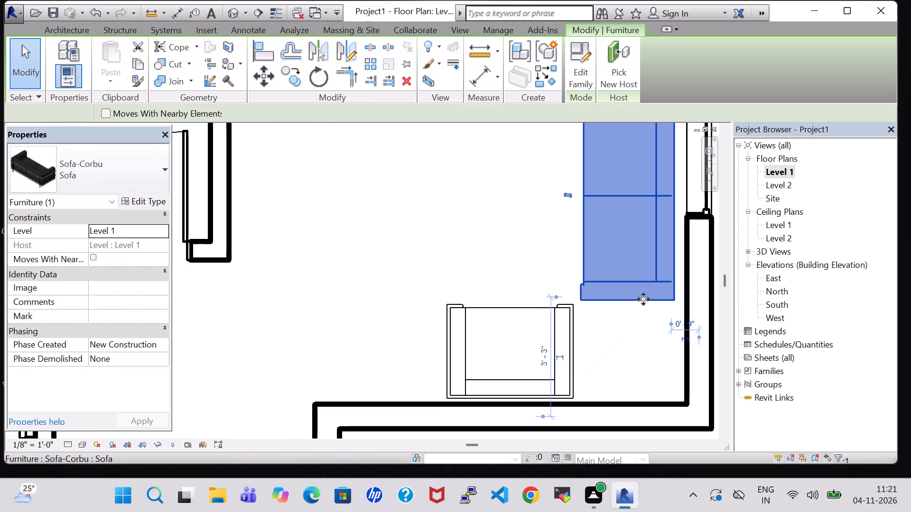
pyautogui.press('Right')
pyautogui.press('Right')
pyautogui.click(575, 320)
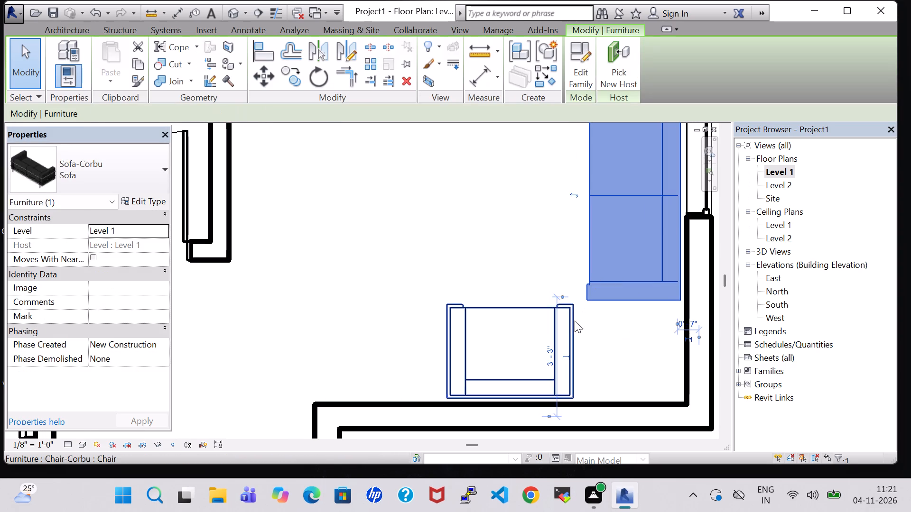
pyautogui.press('Right')
pyautogui.click(509, 229)
# Load the Table-Round family from the US Imperial Furniture Tables folder and place one in the living room, west of the sofa.
pyautogui.scroll(-7, 508, 228)
pyautogui.click(130, 66)
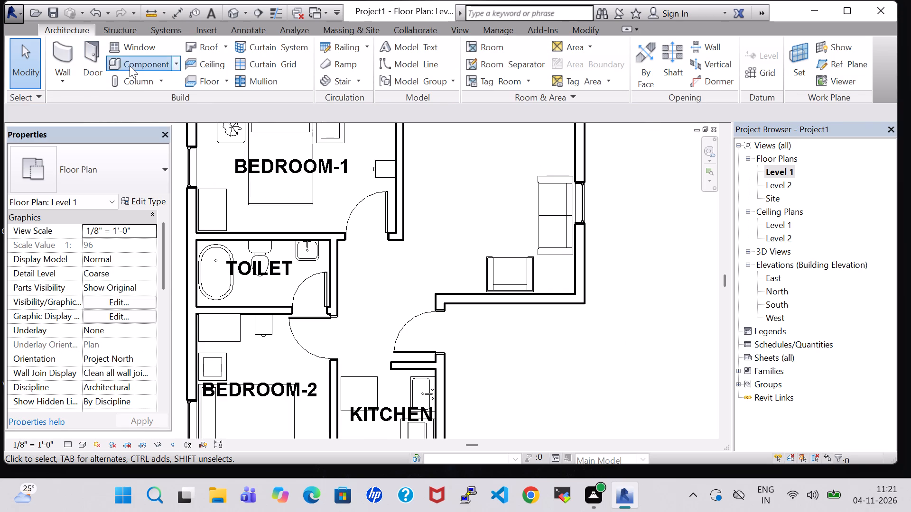
pyautogui.click(589, 70)
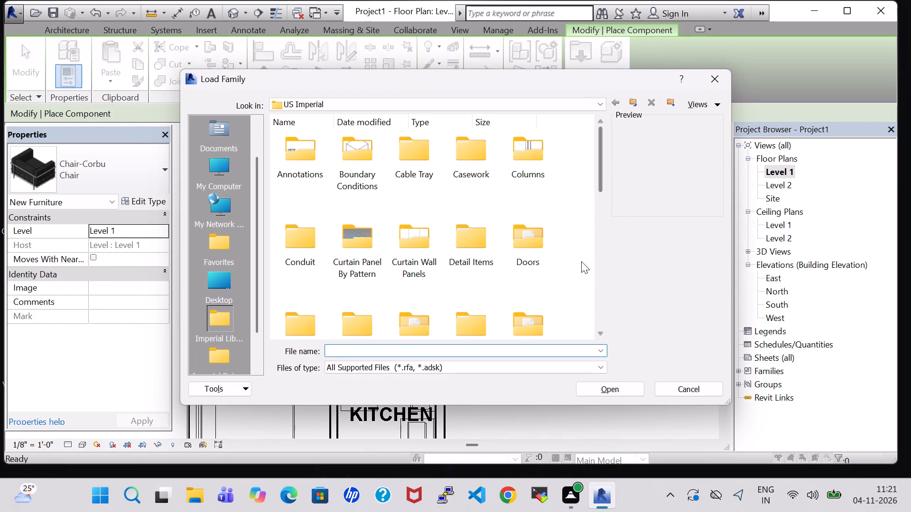
pyautogui.doubleClick(543, 324)
pyautogui.doubleClick(468, 165)
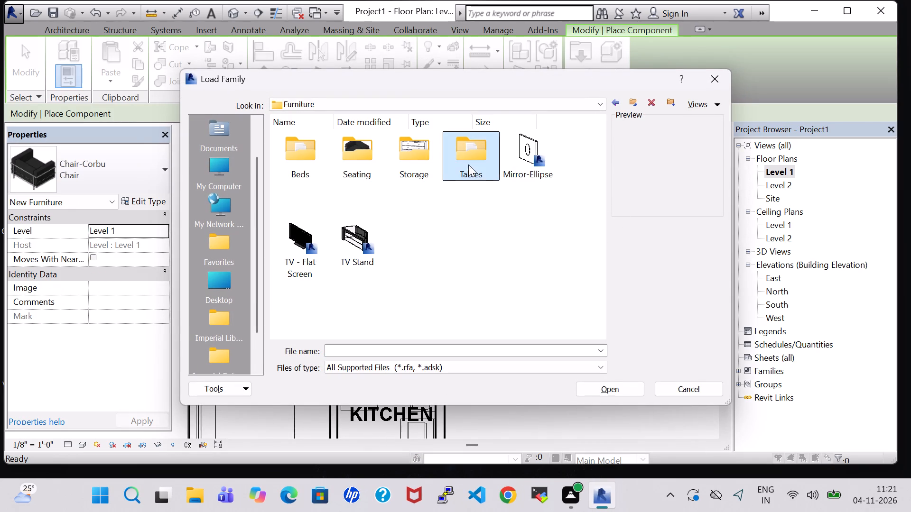
pyautogui.click(304, 313)
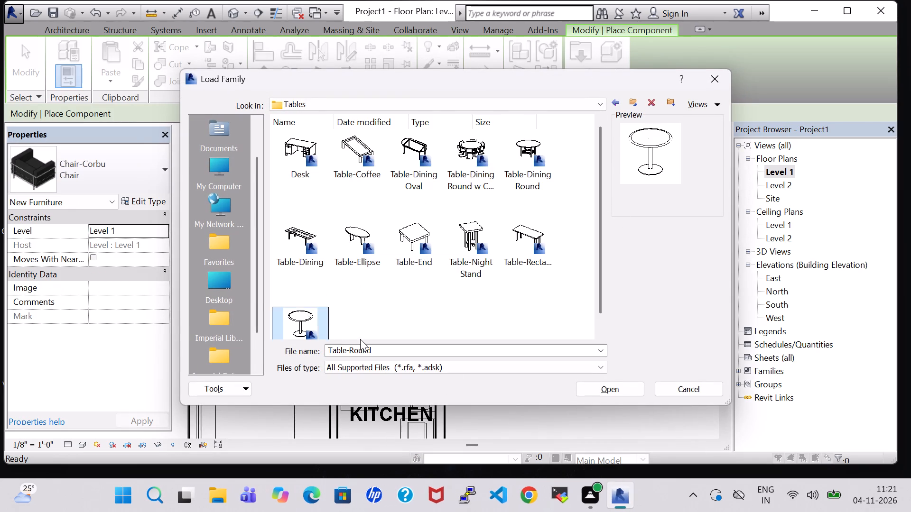
pyautogui.click(609, 392)
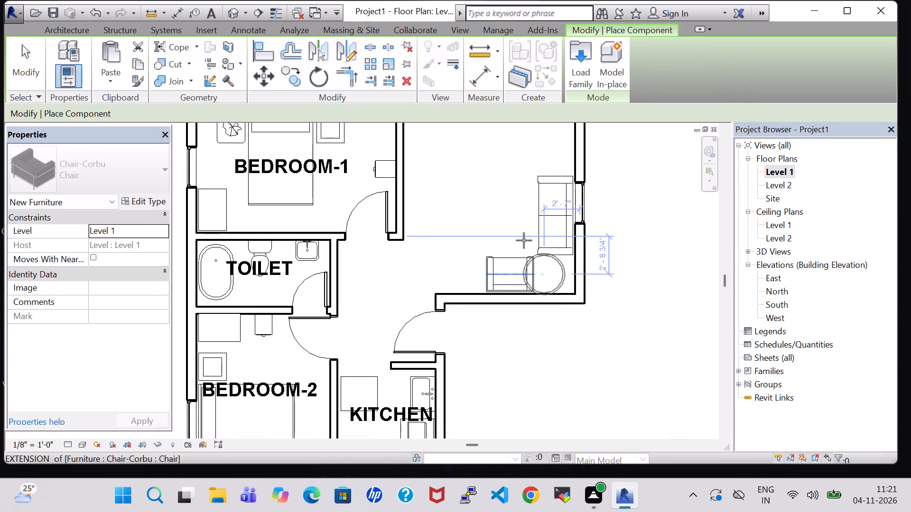
pyautogui.click(501, 206)
pyautogui.press('Escape')
pyautogui.press('Escape')
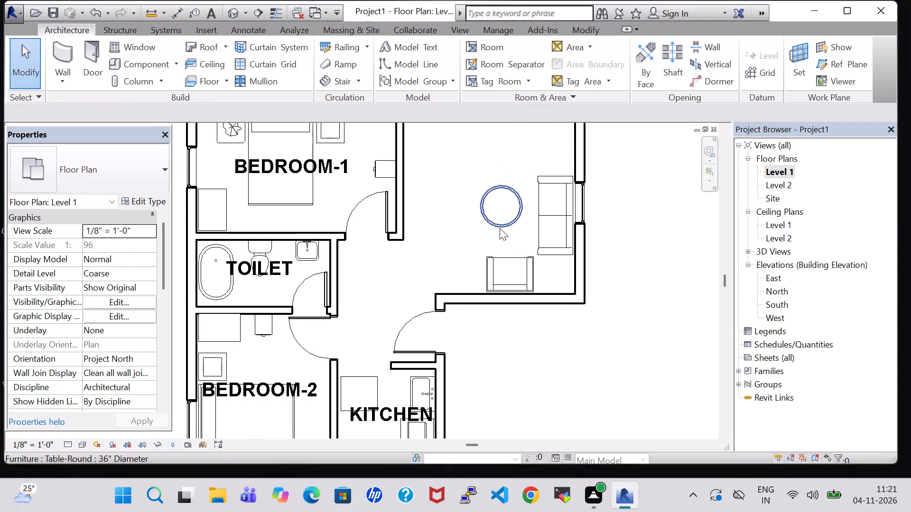
# Set the round table type's height to 2' 0" and its radius to 1' 0".
pyautogui.click(500, 223)
pyautogui.click(140, 197)
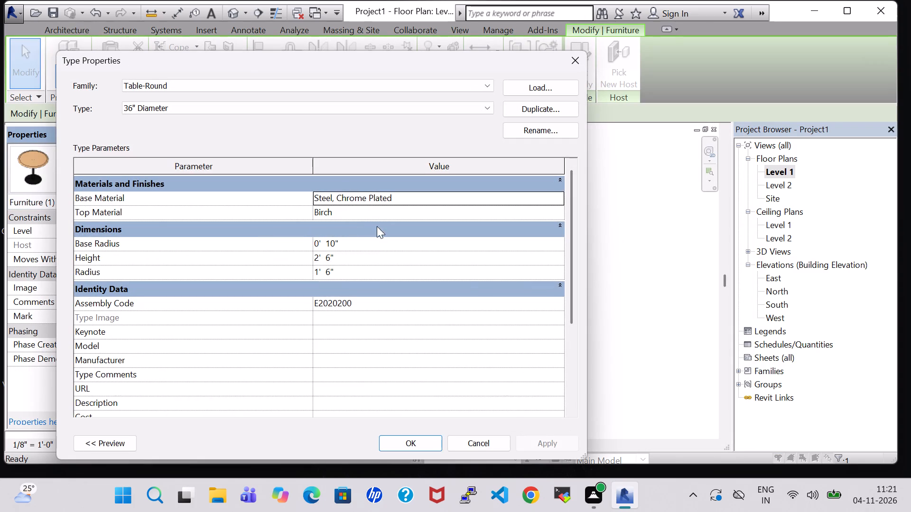
pyautogui.click(331, 259)
pyautogui.press('BackSpace')
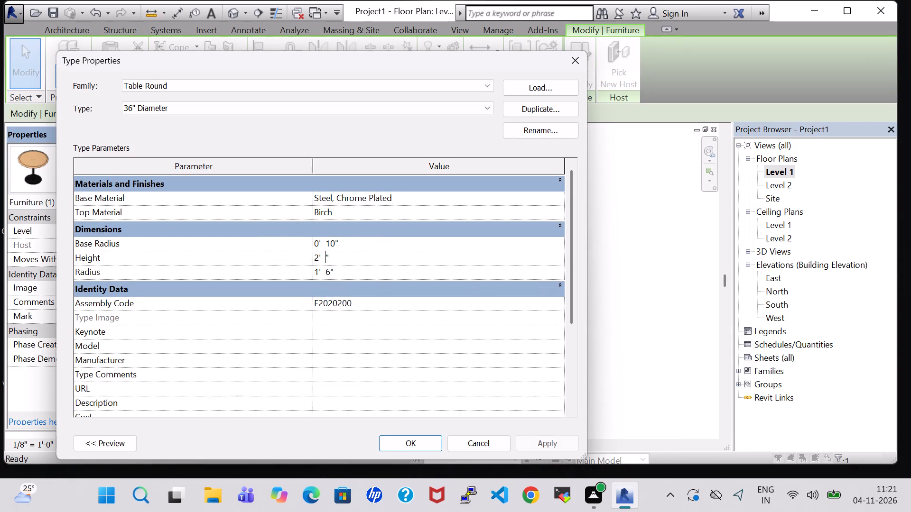
pyautogui.press('0')
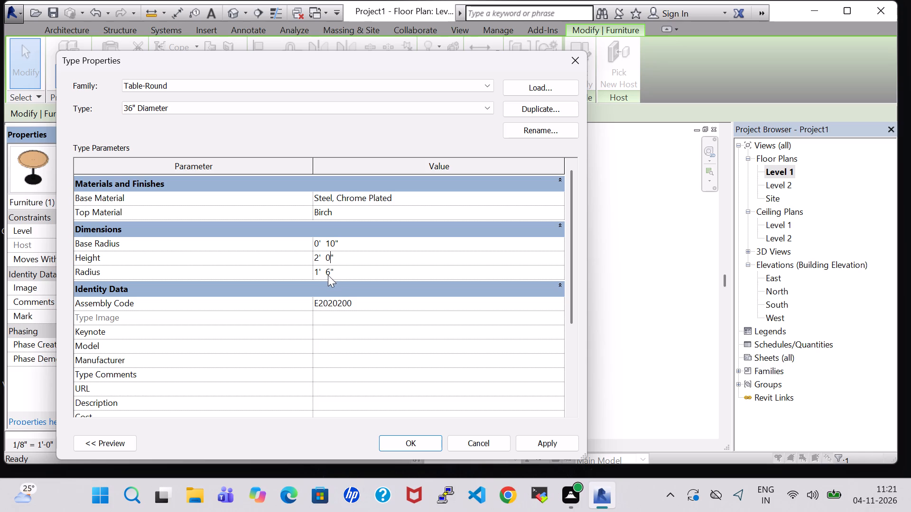
pyautogui.doubleClick(329, 273)
pyautogui.press('BackSpace')
pyautogui.press('0')
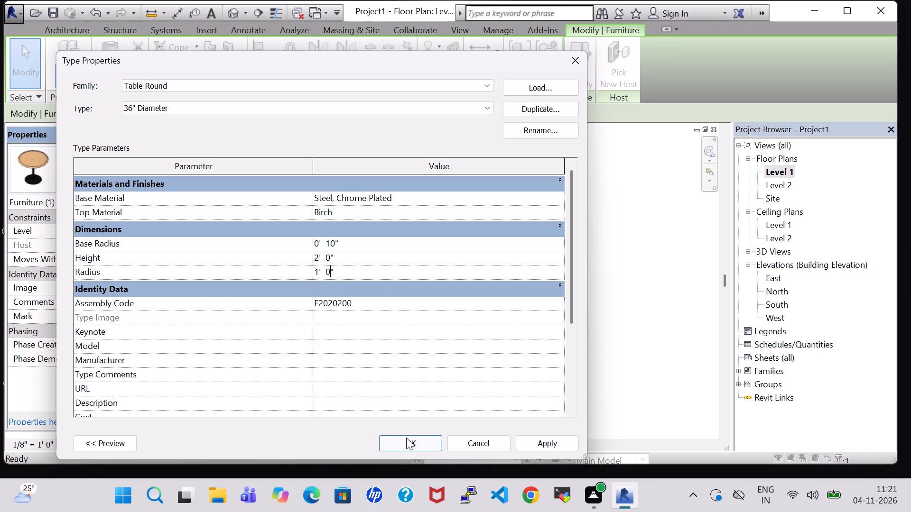
pyautogui.click(406, 440)
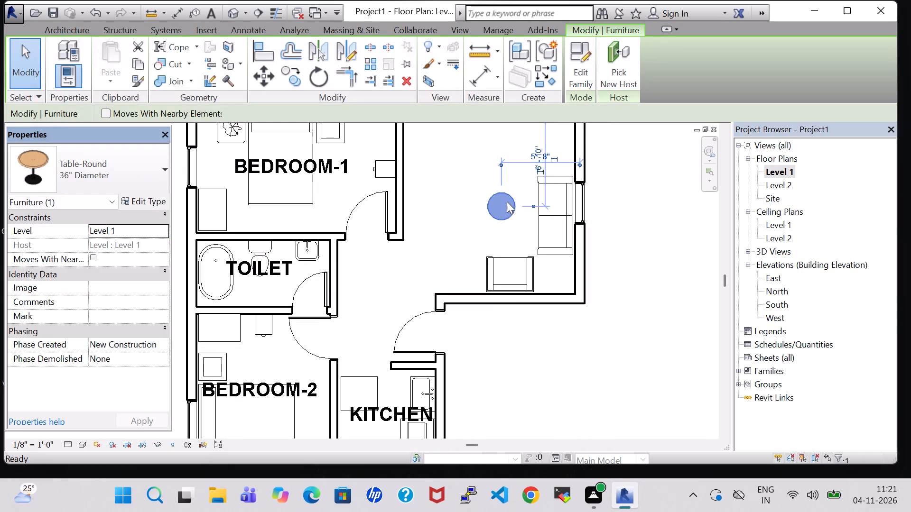
# Move the round table into the living room's southeast corner, between the armchair and the sofa's south end.
pyautogui.moveTo(502, 200); pyautogui.dragTo(529, 245, button='middle')
pyautogui.moveTo(526, 244); pyautogui.dragTo(570, 309)
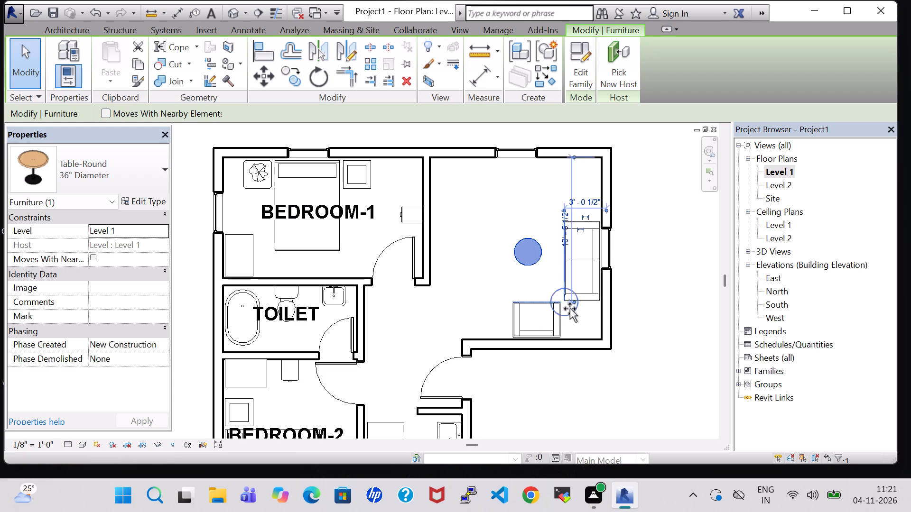
pyautogui.moveTo(570, 309); pyautogui.dragTo(578, 315)
pyautogui.click(535, 267)
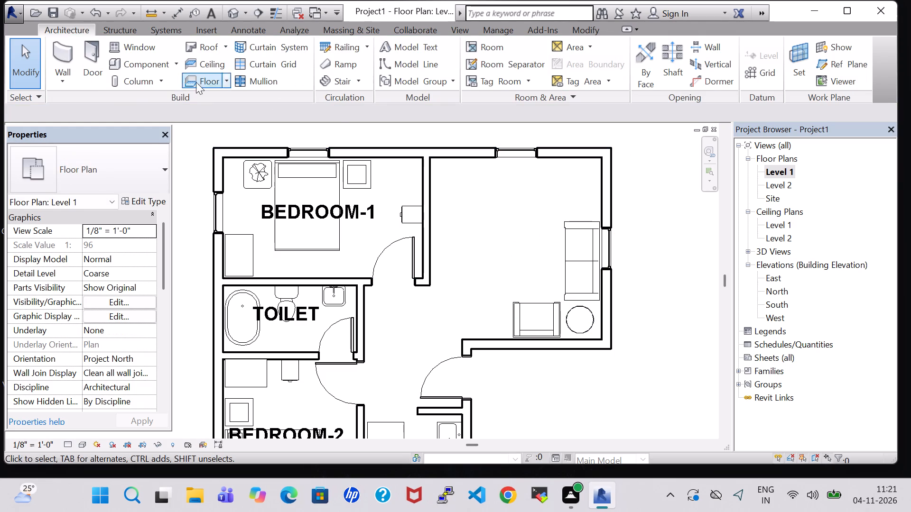
# Load the Table-Dining Oval family from the Furniture Tables folder and place it lengthwise north-south, just west of the sofa.
pyautogui.click(145, 69)
pyautogui.click(574, 68)
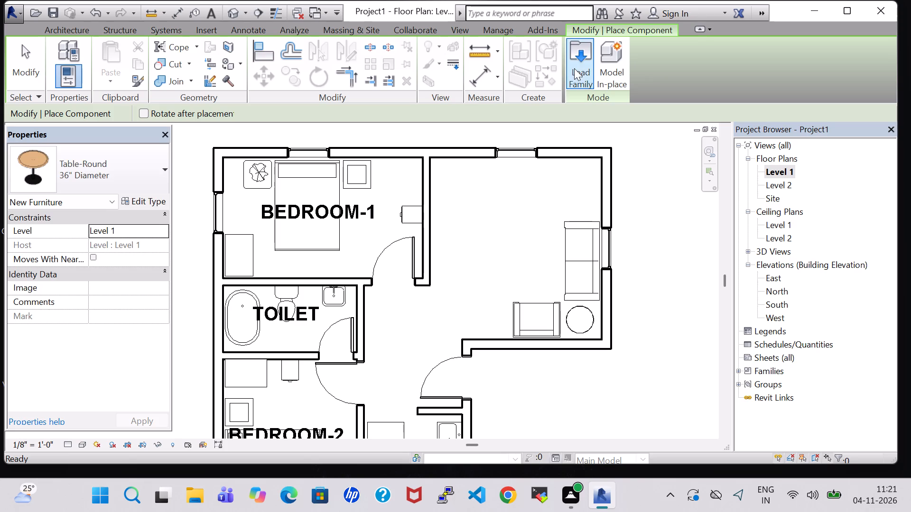
pyautogui.scroll(-1, 511, 297)
pyautogui.doubleClick(529, 205)
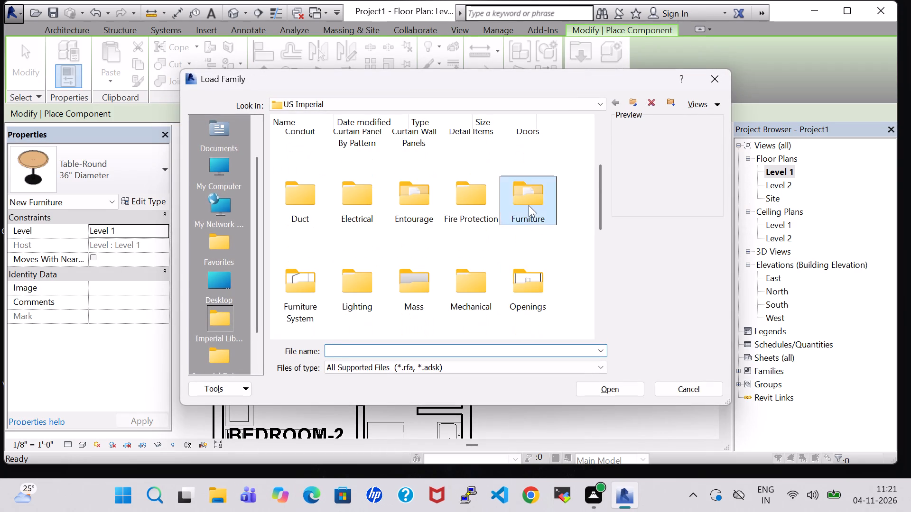
pyautogui.doubleClick(465, 165)
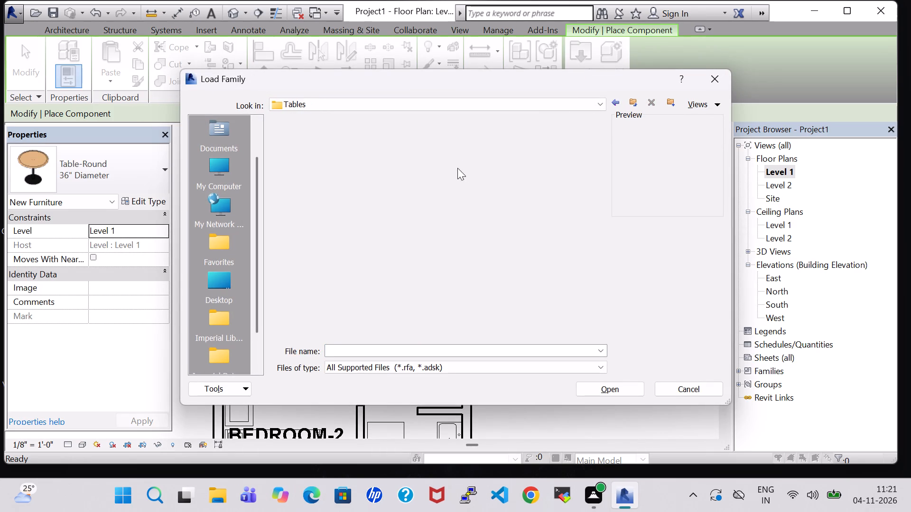
pyautogui.click(409, 165)
pyautogui.click(597, 389)
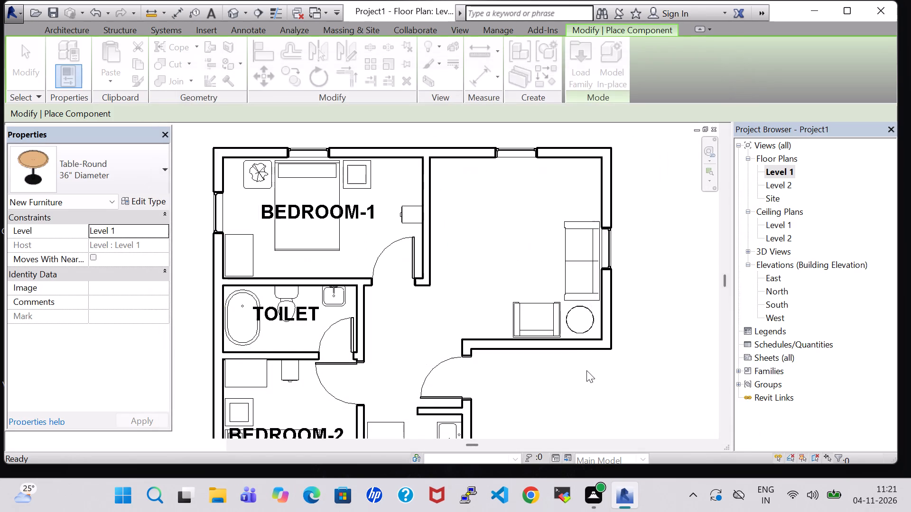
pyautogui.press('space')
pyautogui.press('space')
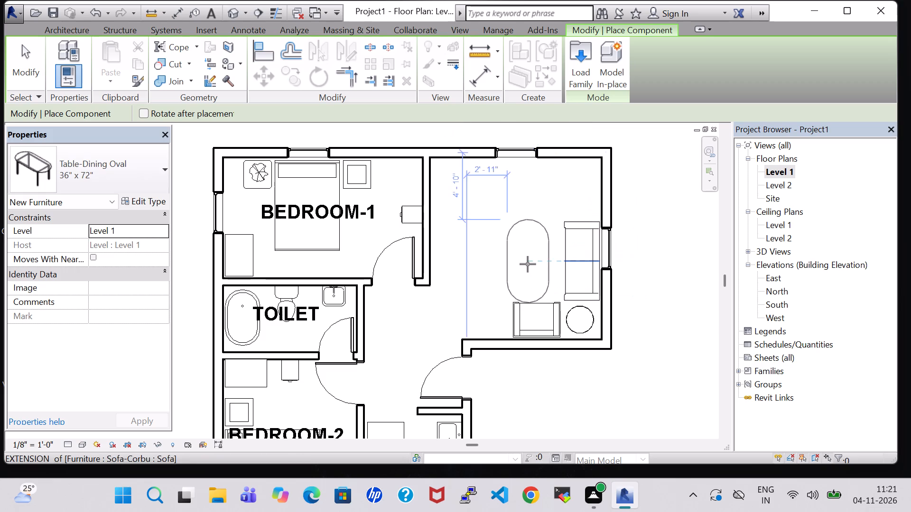
pyautogui.click(536, 260)
pyautogui.press('Escape')
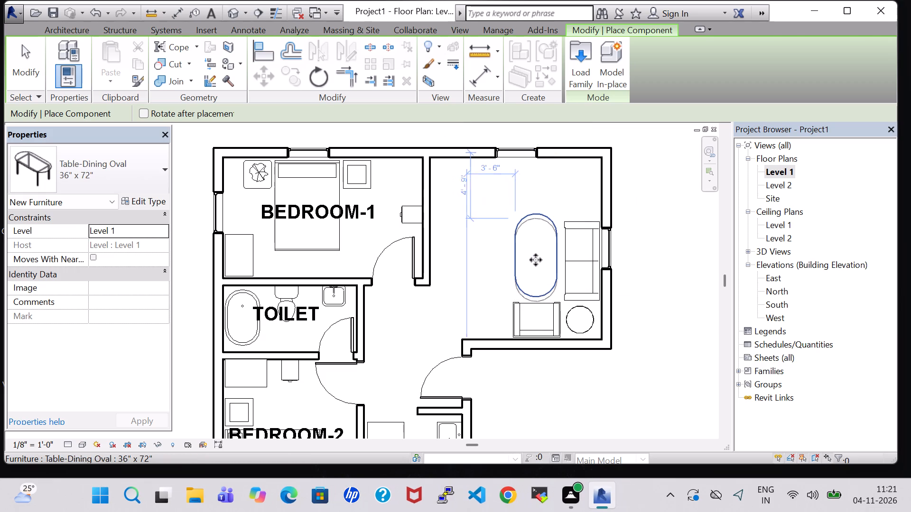
pyautogui.press('Escape')
# Change the oval table to the 36" x 48" type.
pyautogui.click(535, 248)
pyautogui.click(143, 198)
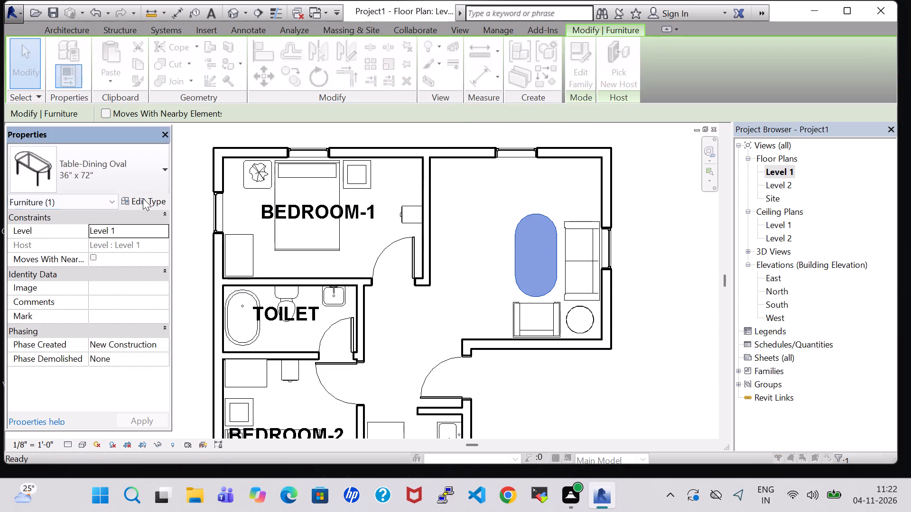
pyautogui.click(189, 106)
pyautogui.click(190, 118)
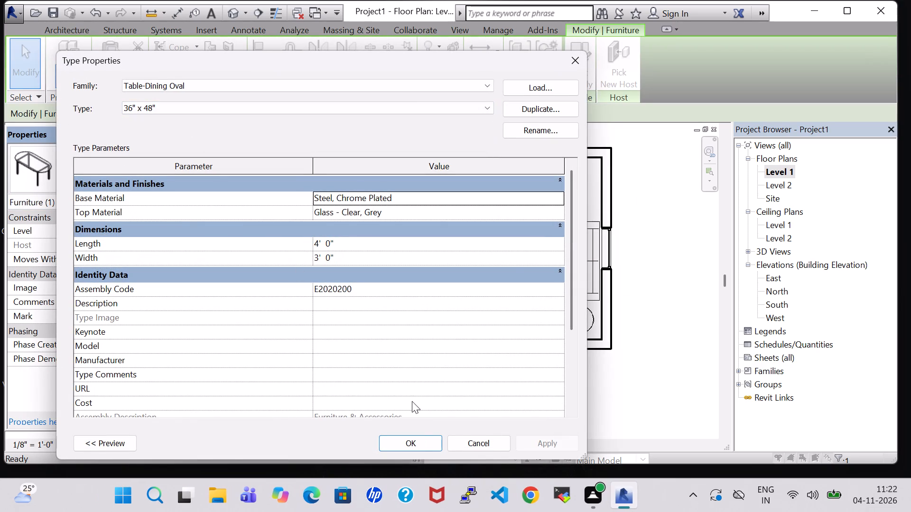
pyautogui.click(420, 442)
# Nudge the oval table south to about 5'-11" from the north wall, in front of the sofa.
pyautogui.press('Down')
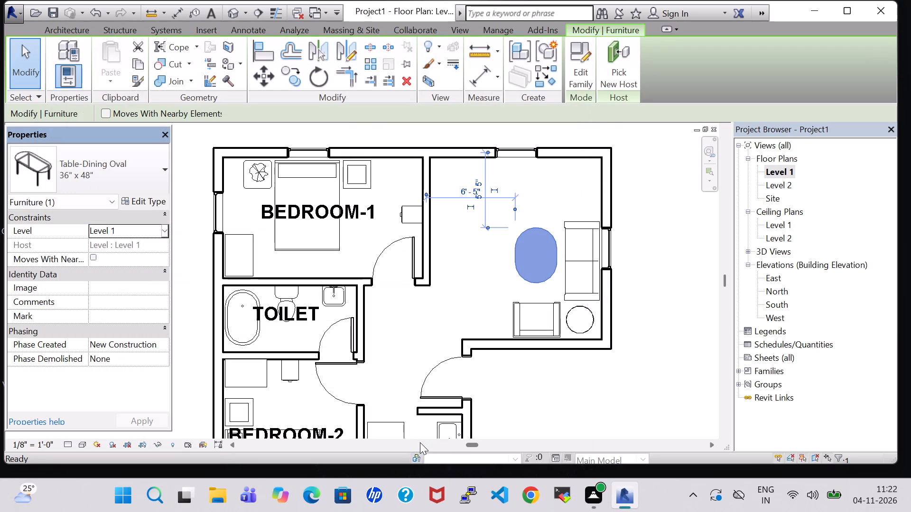
pyautogui.click(482, 263)
pyautogui.click(525, 254)
pyautogui.press('Down')
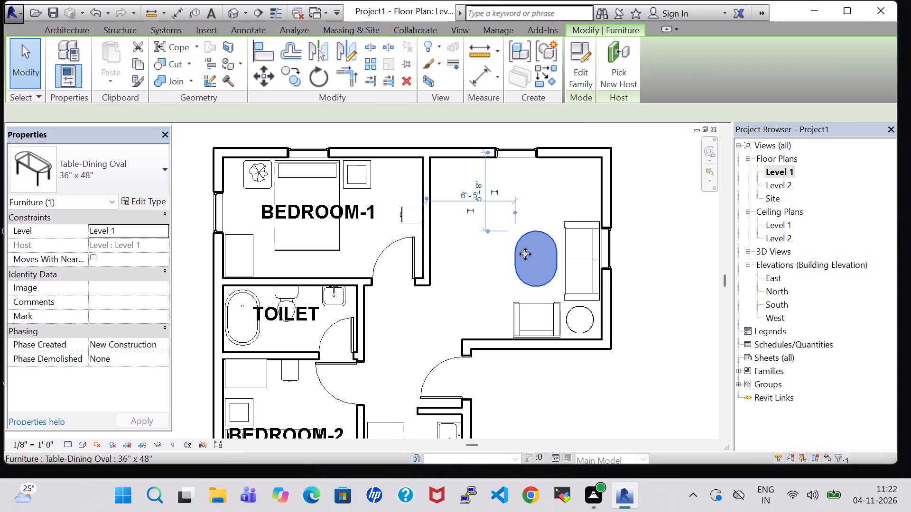
pyautogui.press('Down')
pyautogui.press('Right')
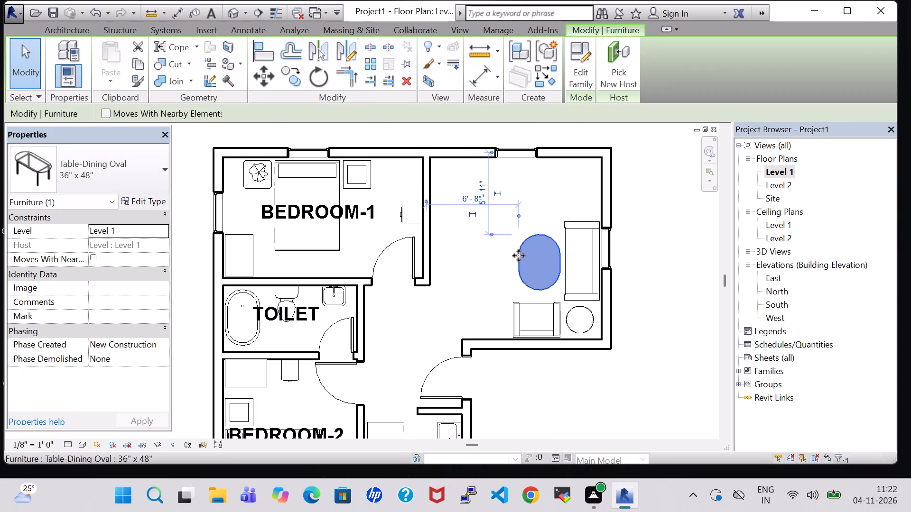
pyautogui.press('Left')
pyautogui.click(654, 250)
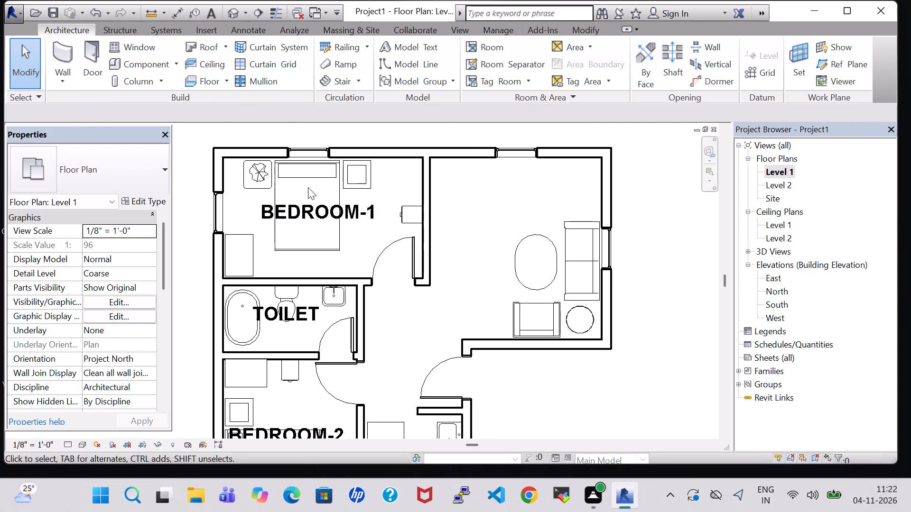
# Create a similar RPC Tropical Agave - 1.5' plant from Bedroom-1's plant, placing it at the oval table's west edge.
pyautogui.click(264, 174)
pyautogui.rightClick(263, 174)
pyautogui.click(350, 252)
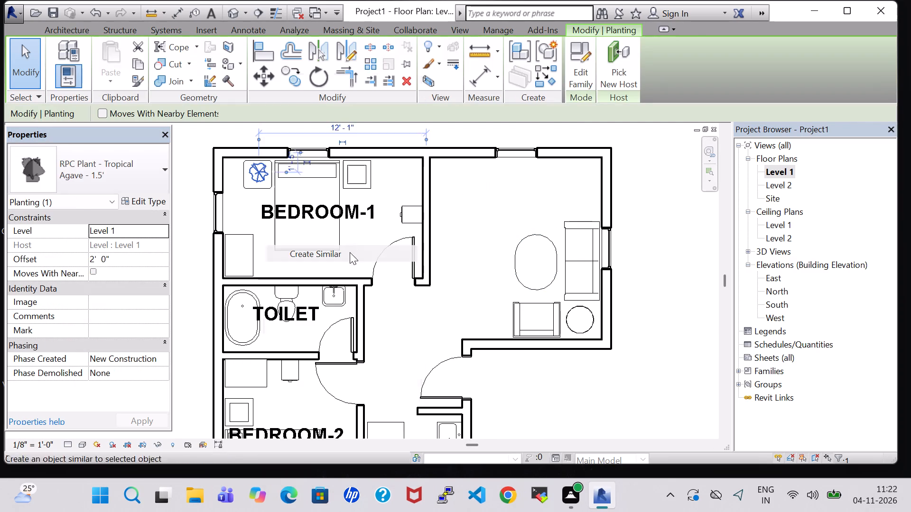
pyautogui.click(511, 261)
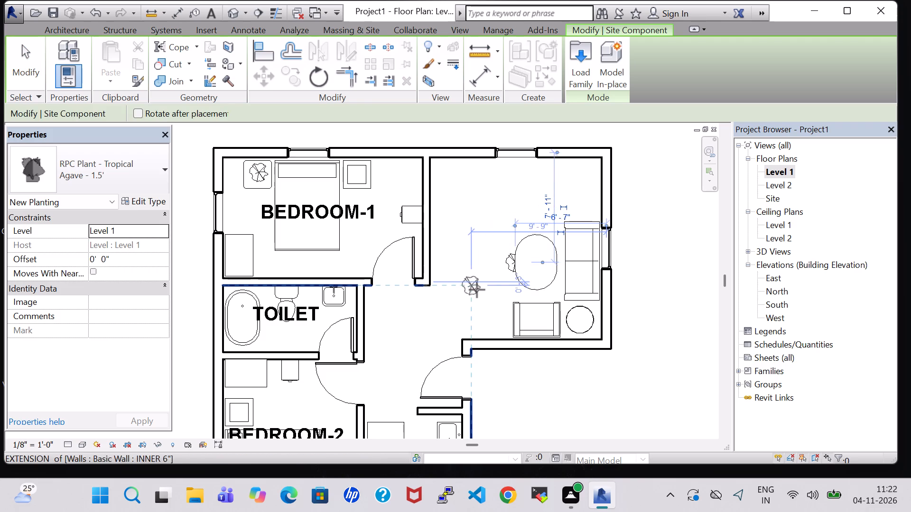
pyautogui.press('Escape')
pyautogui.press('Escape')
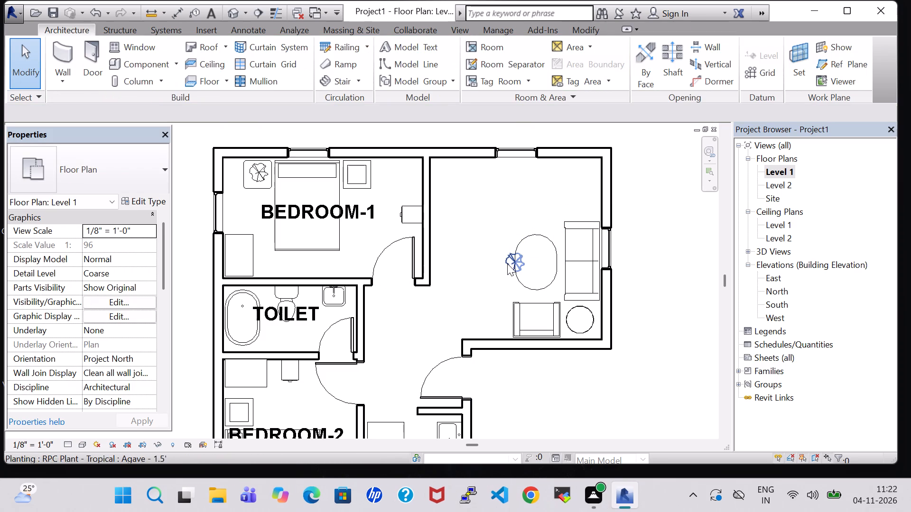
# Set the living room plant's offset to 2' 5" above Level 1.
pyautogui.click(507, 264)
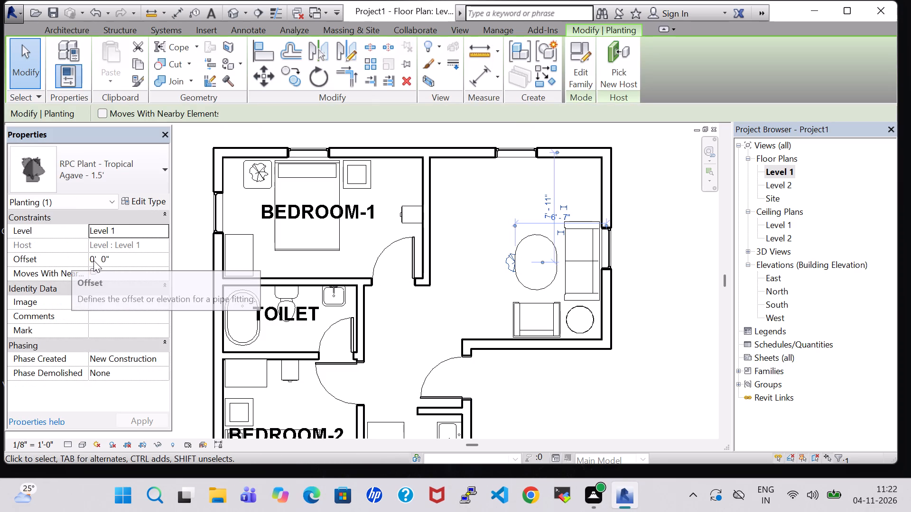
pyautogui.doubleClick(95, 261)
pyautogui.press('BackSpace')
pyautogui.press('2')
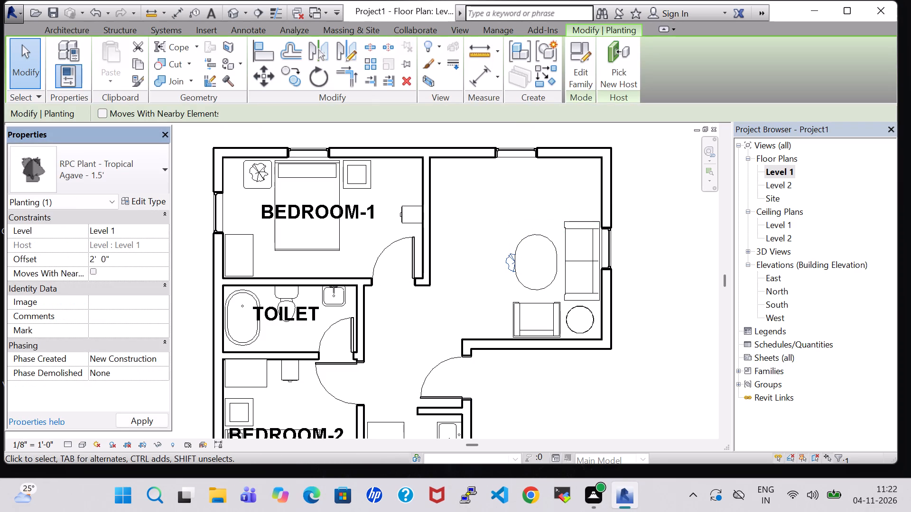
pyautogui.click(105, 258)
pyautogui.press('BackSpace')
pyautogui.press('5')
pyautogui.click(134, 420)
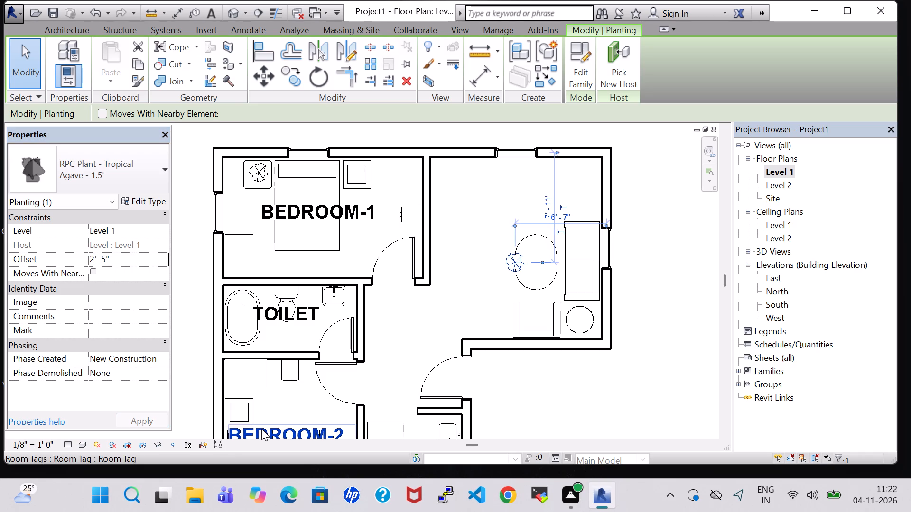
# Nudge the plant east onto the centre of the oval table.
pyautogui.press('Right')
pyautogui.press('Right')
pyautogui.press('Right')
pyautogui.press('Right')
pyautogui.press('Right')
pyautogui.press('Right')
pyautogui.press('Right')
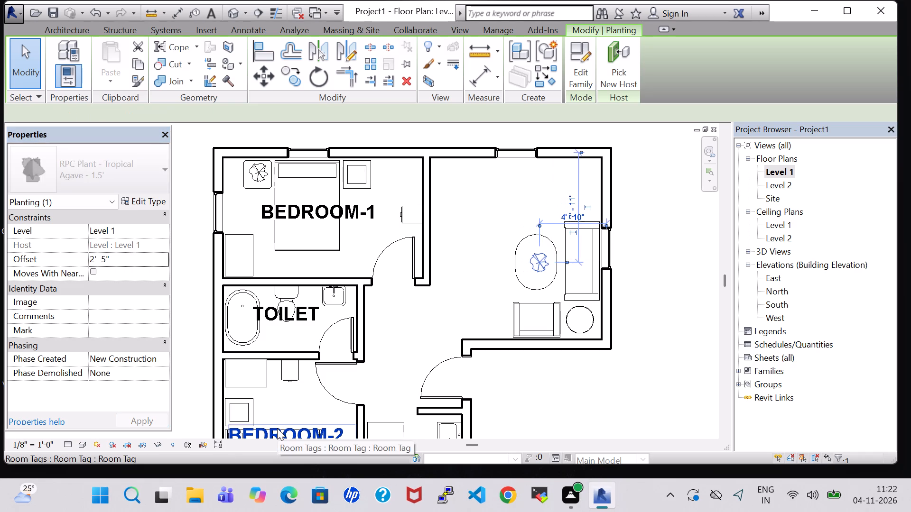
pyautogui.press('Left')
pyautogui.click(648, 284)
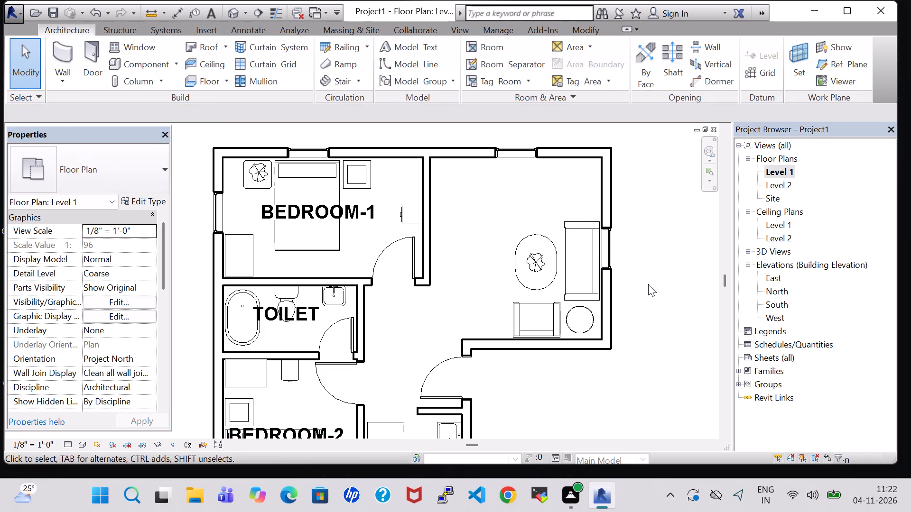
# Load the TV - Flat Screen family from Furniture and place a 32" one, rotated, against the living room's west wall, about 6'-9" from the north wall.
pyautogui.moveTo(648, 284); pyautogui.dragTo(648, 302, button='middle')
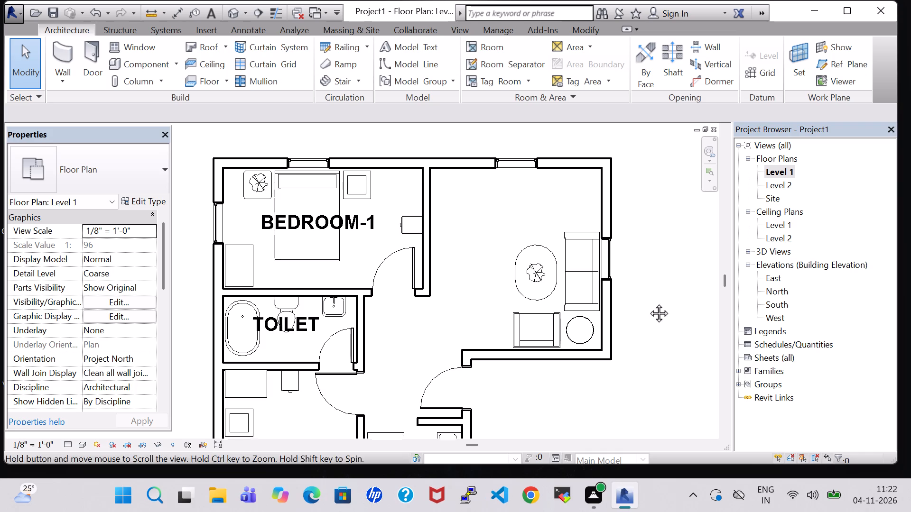
pyautogui.moveTo(648, 302); pyautogui.dragTo(647, 325, button='middle')
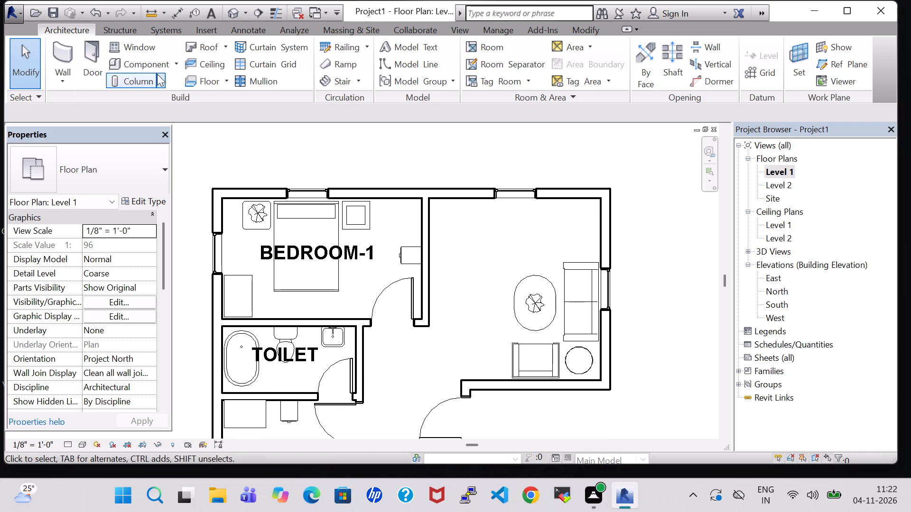
pyautogui.click(149, 63)
pyautogui.click(585, 62)
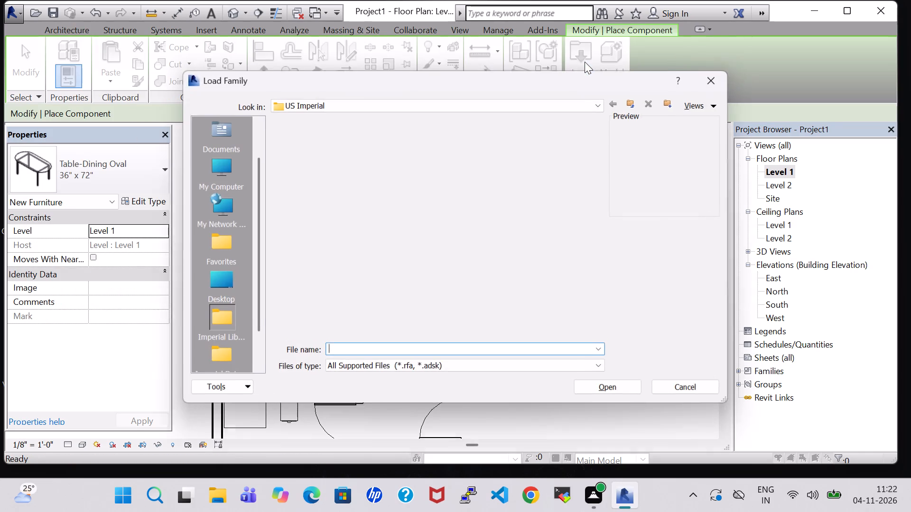
pyautogui.click(523, 305)
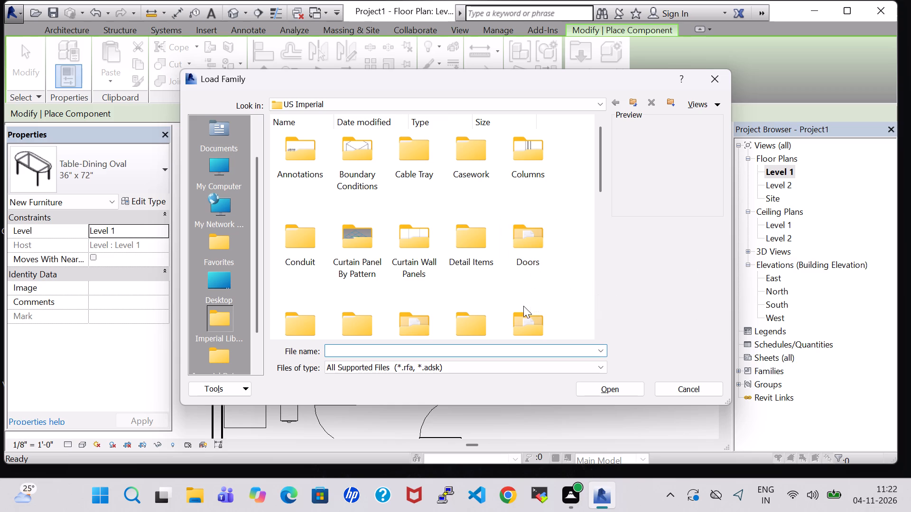
pyautogui.doubleClick(524, 320)
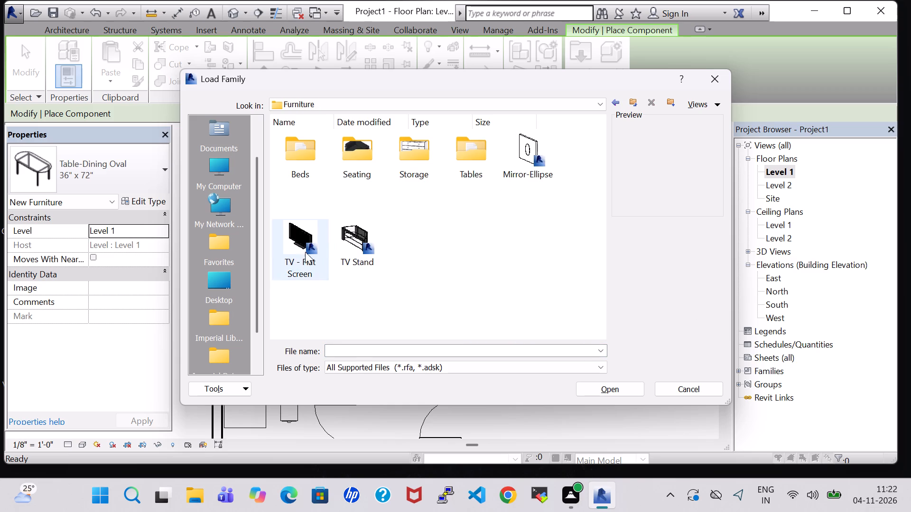
pyautogui.click(299, 247)
pyautogui.click(603, 393)
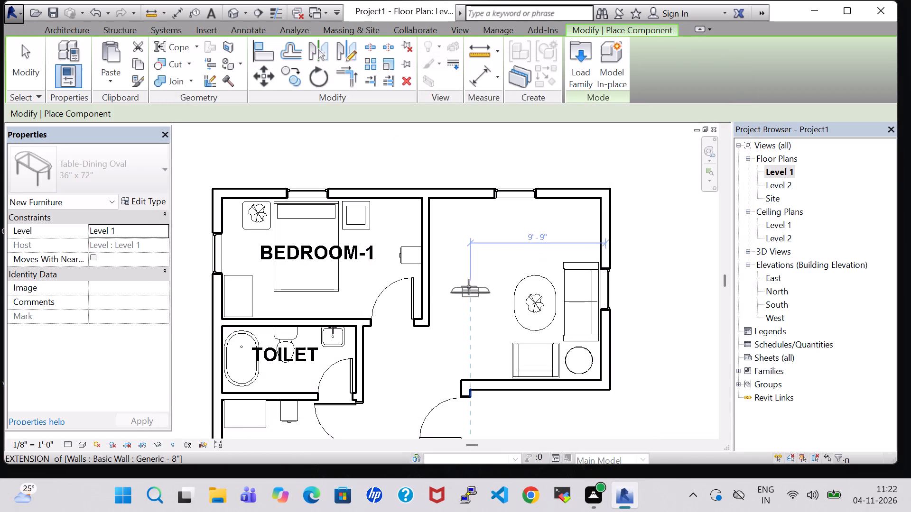
pyautogui.press('space')
pyautogui.scroll(3, 465, 285)
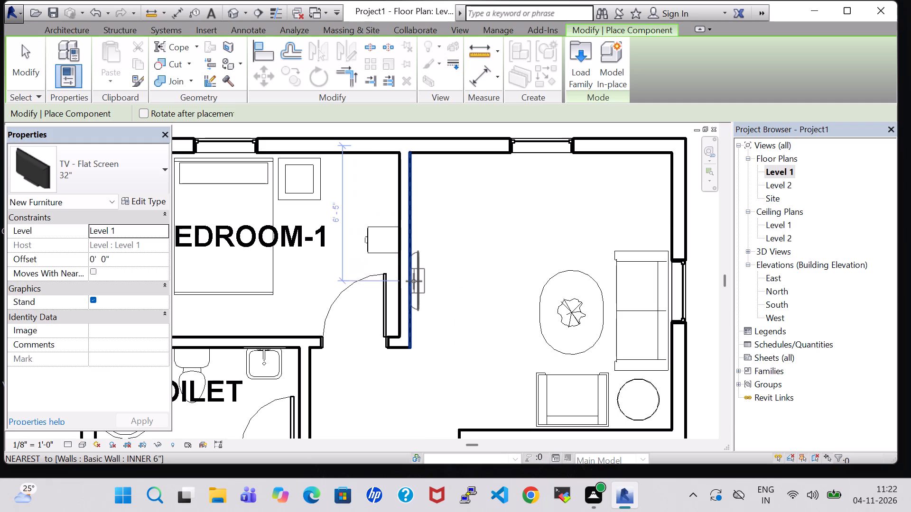
pyautogui.click(413, 287)
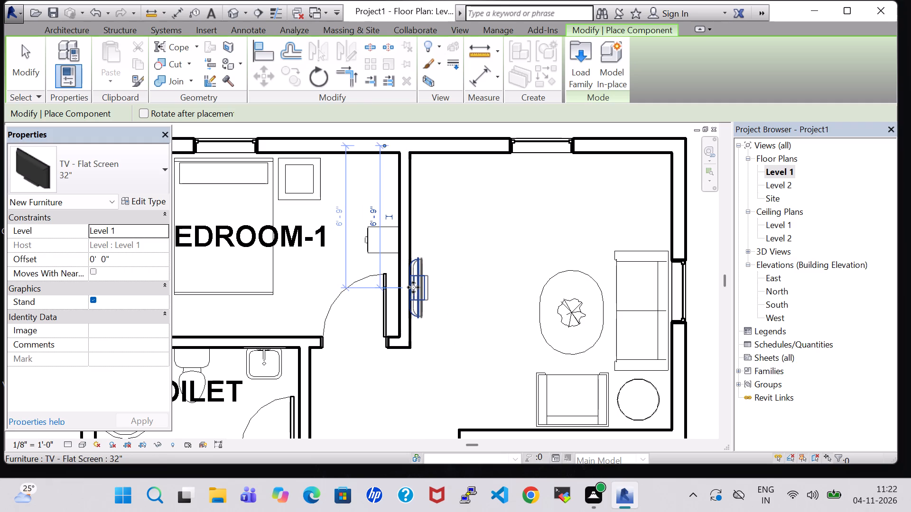
pyautogui.press('Escape')
pyautogui.press('Escape')
# Change the living room TV's type to 42".
pyautogui.click(421, 290)
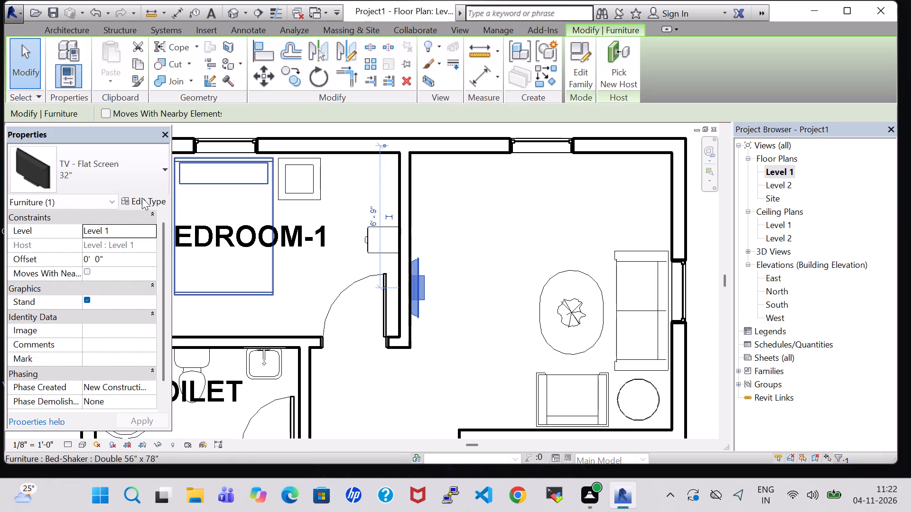
pyautogui.click(142, 198)
pyautogui.click(277, 105)
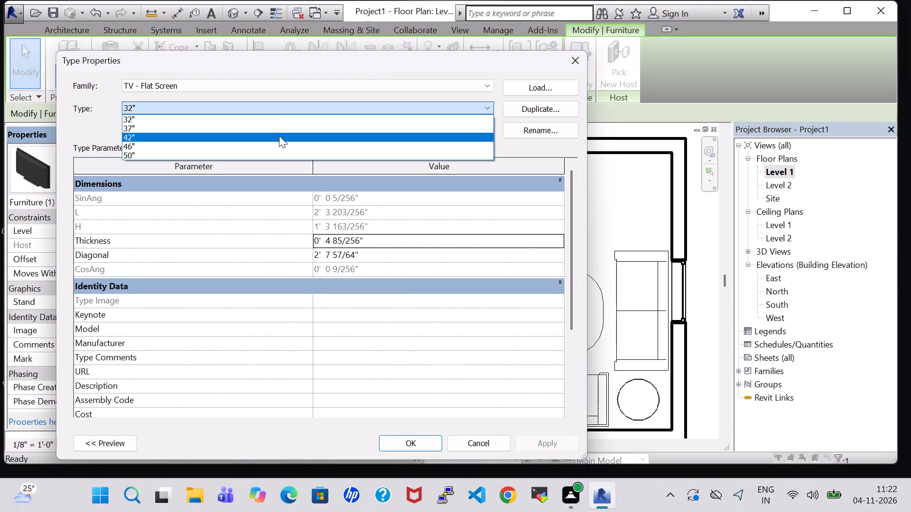
pyautogui.click(280, 140)
pyautogui.click(414, 449)
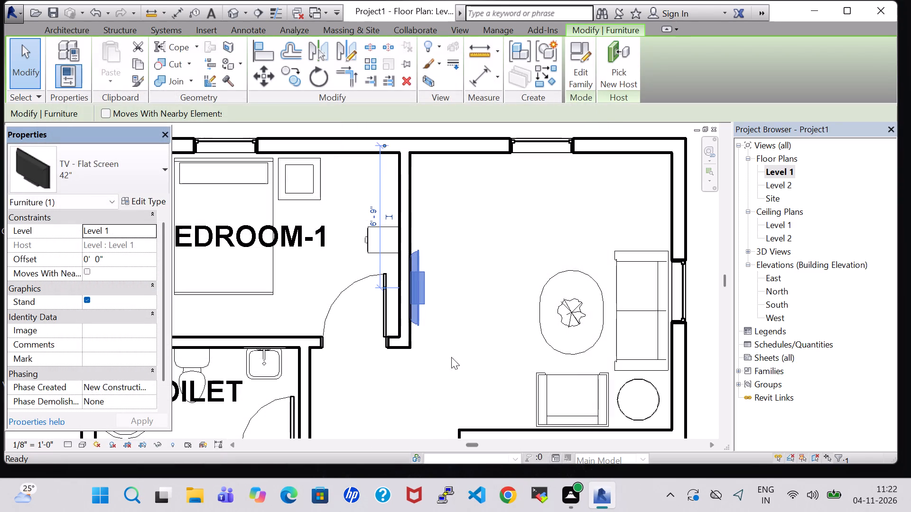
pyautogui.click(469, 313)
# Set the living room TV's offset to 3' 5" above Level 1.
pyautogui.click(424, 273)
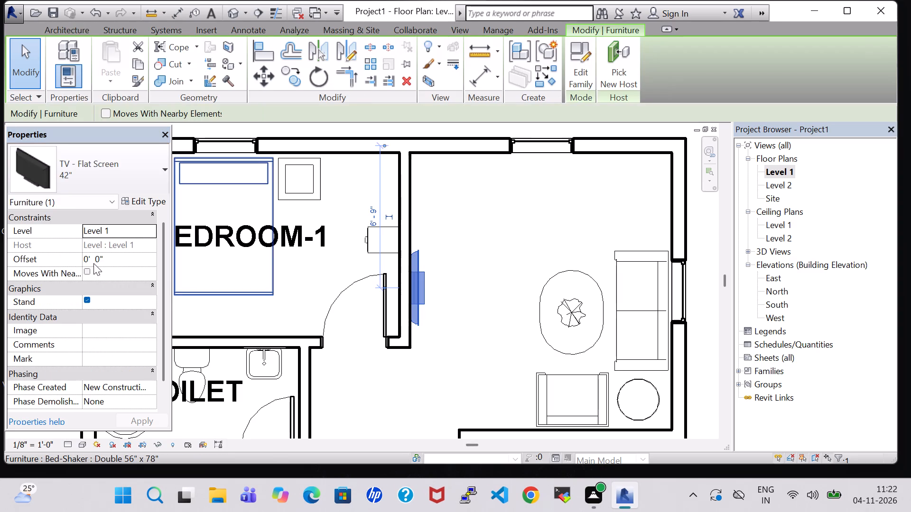
pyautogui.click(90, 261)
pyautogui.press('Left')
pyautogui.press('BackSpace')
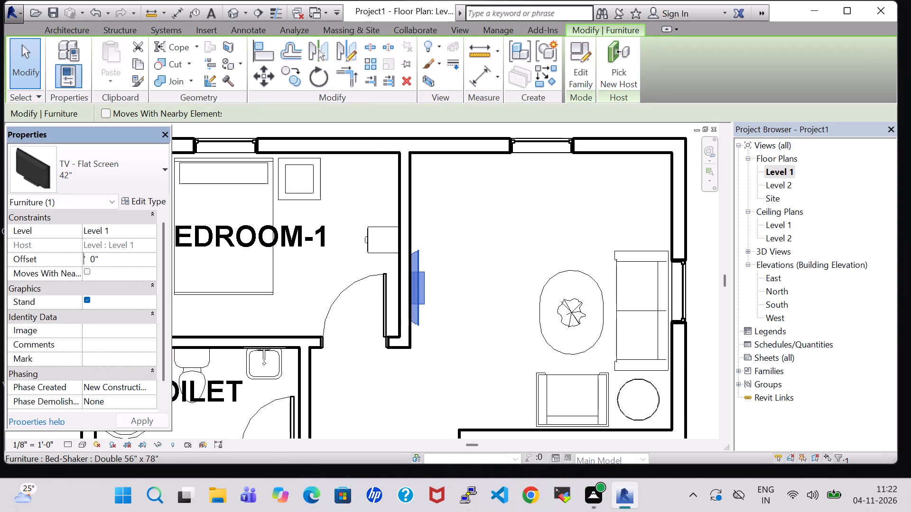
pyautogui.press('3')
pyautogui.click(101, 262)
pyautogui.press('BackSpace')
pyautogui.press('5')
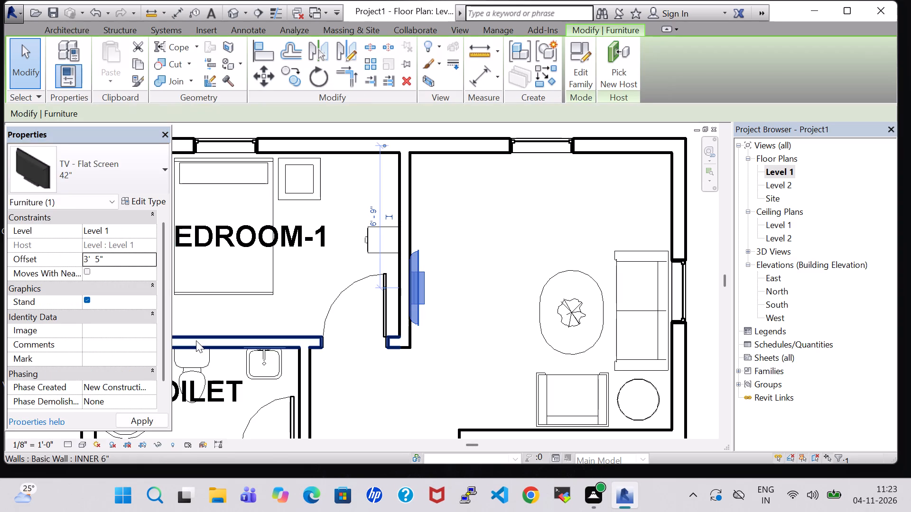
pyautogui.click(463, 241)
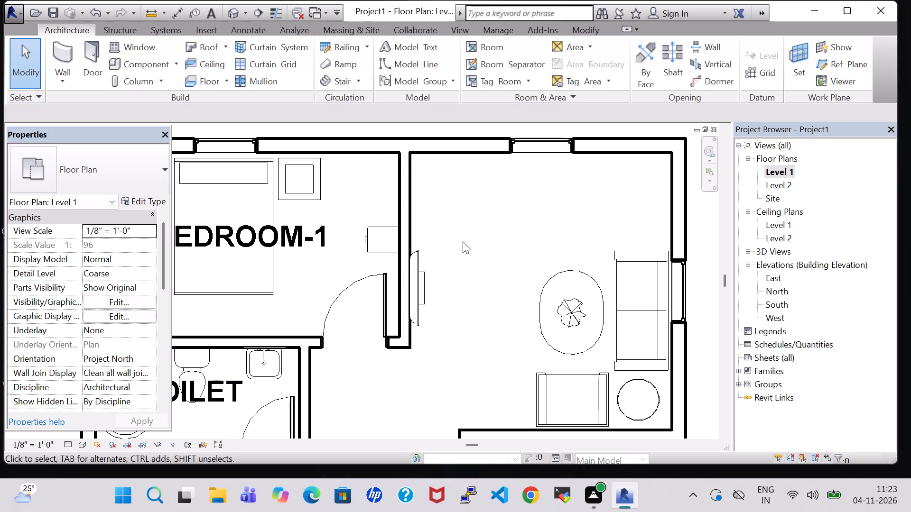
pyautogui.click(463, 241)
# Nudge the TV slightly north along the living room's west wall.
pyautogui.scroll(-2, 463, 241)
pyautogui.moveTo(457, 241); pyautogui.dragTo(422, 212, button='middle')
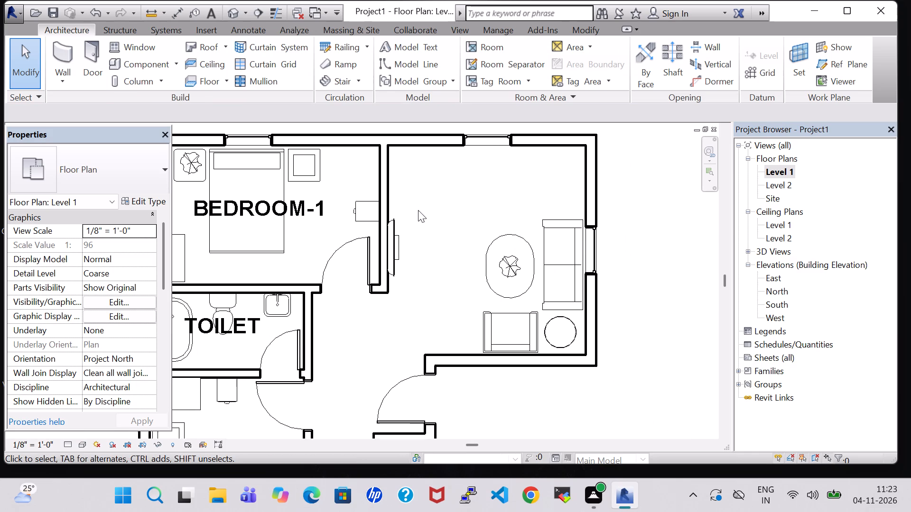
pyautogui.scroll(4, 417, 210)
pyautogui.moveTo(417, 210); pyautogui.dragTo(415, 237, button='middle')
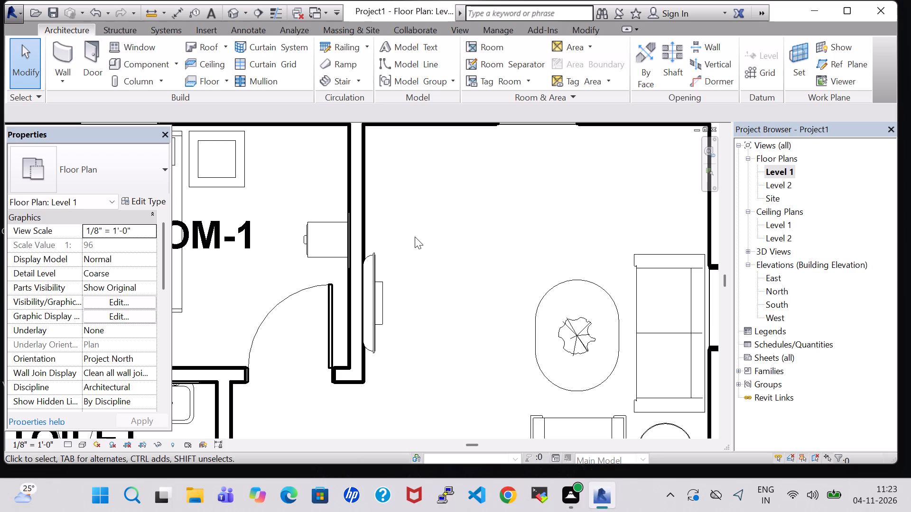
pyautogui.click(415, 237)
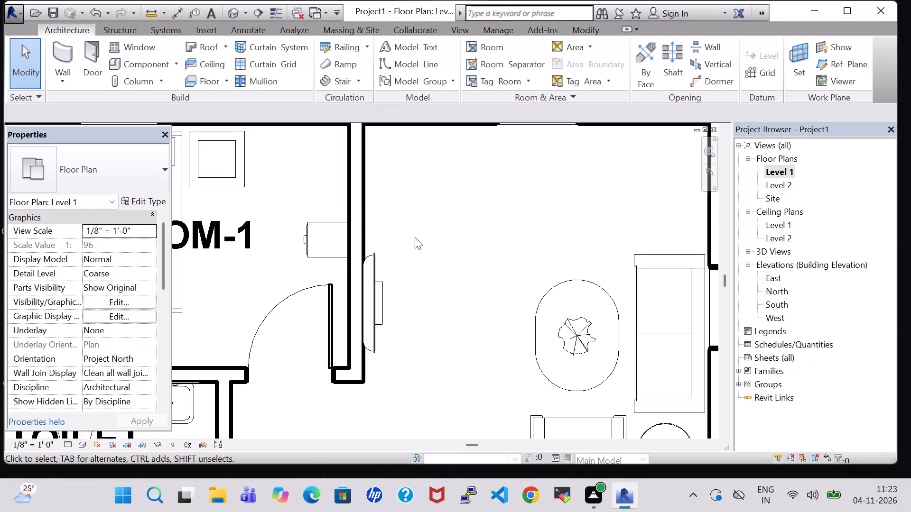
pyautogui.scroll(-1, 415, 237)
pyautogui.moveTo(415, 237); pyautogui.dragTo(405, 218, button='middle')
pyautogui.scroll(1, 405, 219)
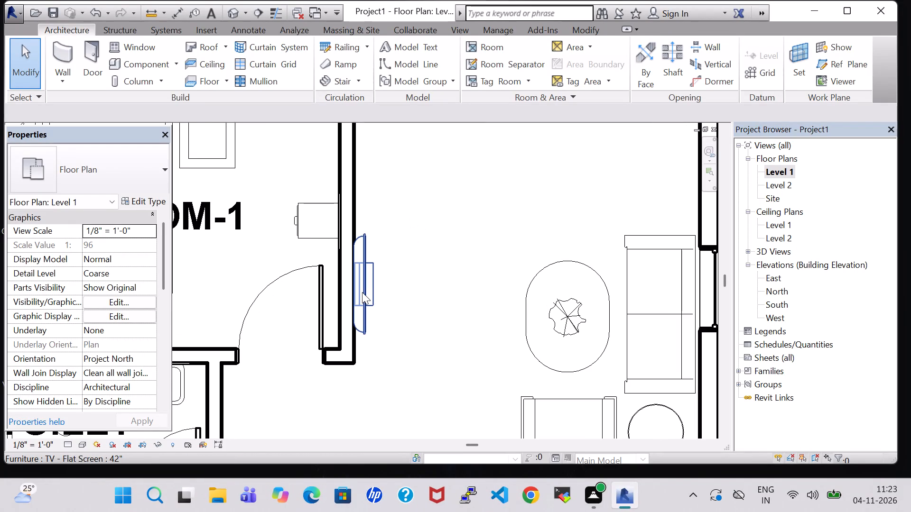
pyautogui.click(362, 292)
pyautogui.press('Up')
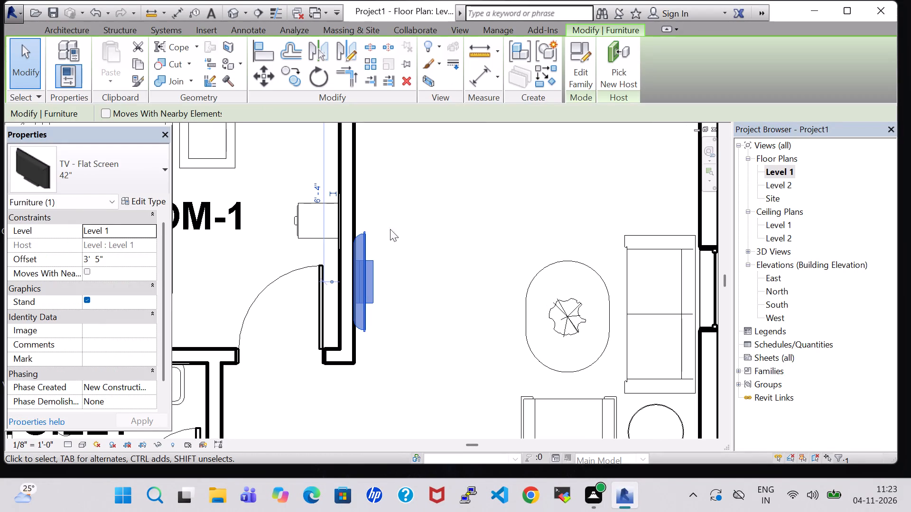
pyautogui.click(400, 194)
# Load the Table-Rectangular family and place a rotated 72" x 30" table against the living room's west wall at the TV, about 6'-1" from the north wall.
pyautogui.scroll(-1, 400, 194)
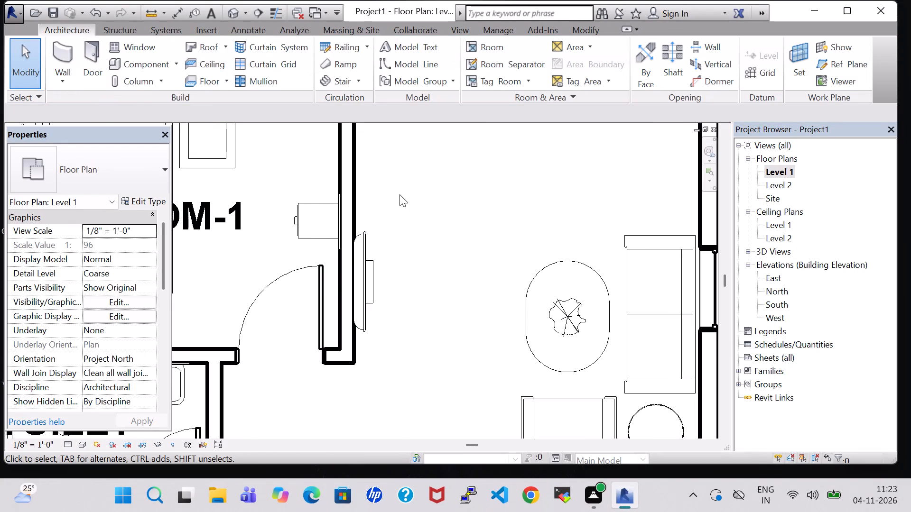
pyautogui.scroll(-2, 400, 194)
pyautogui.click(116, 66)
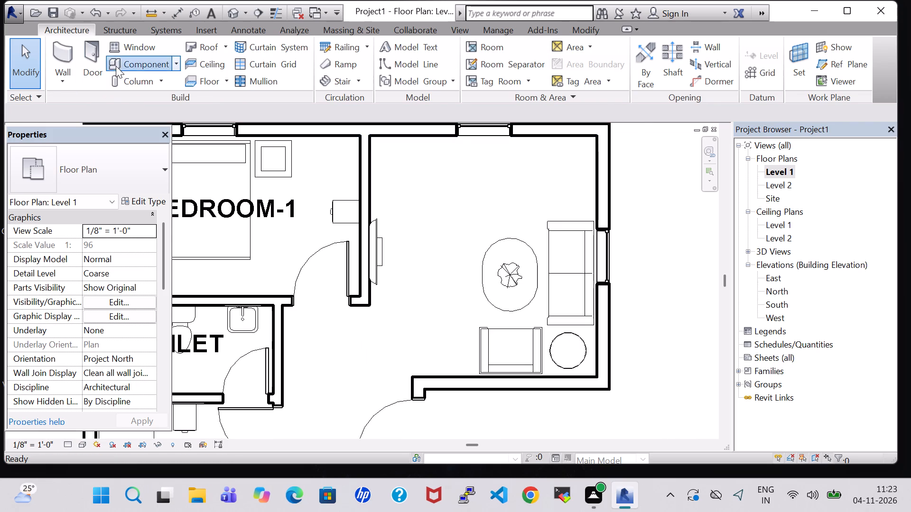
pyautogui.click(586, 63)
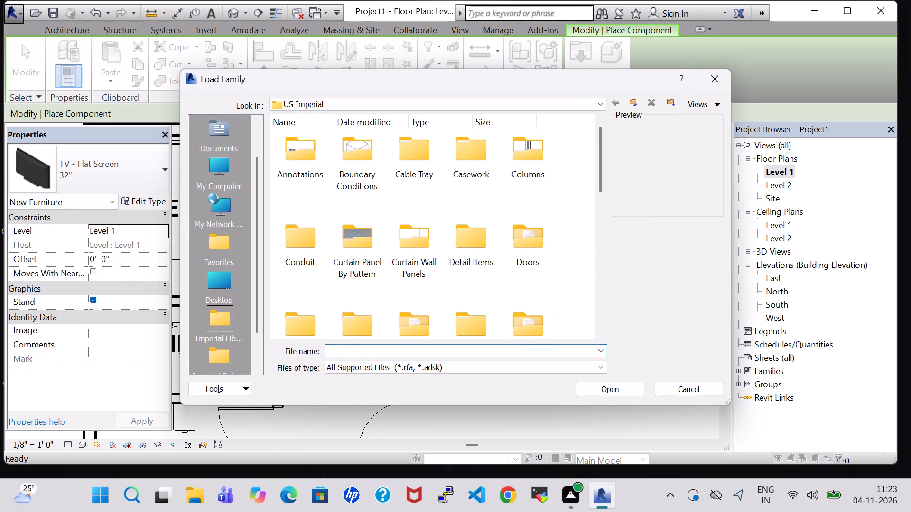
pyautogui.doubleClick(526, 320)
pyautogui.doubleClick(480, 176)
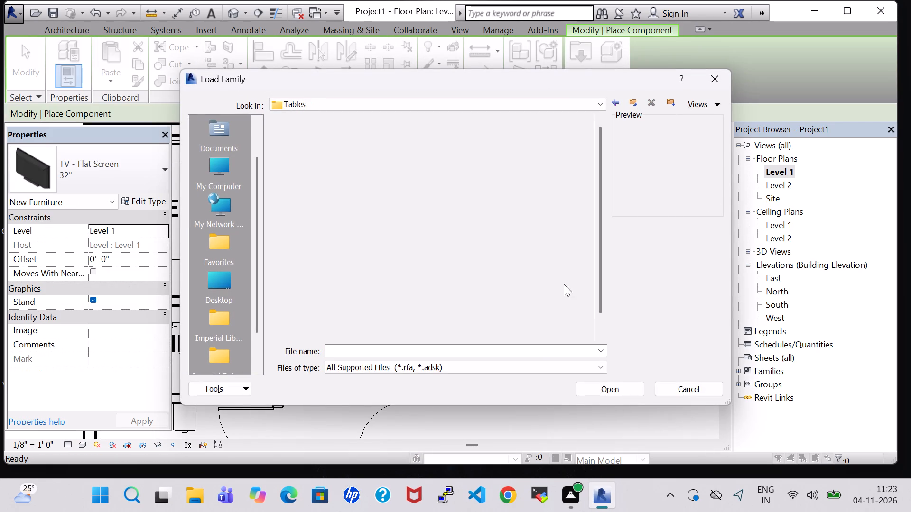
pyautogui.click(515, 250)
pyautogui.click(623, 386)
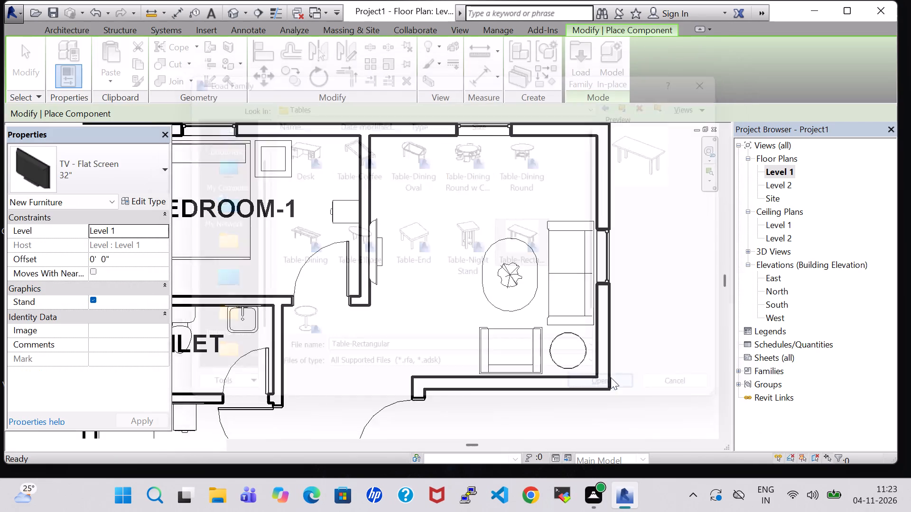
pyautogui.press('space')
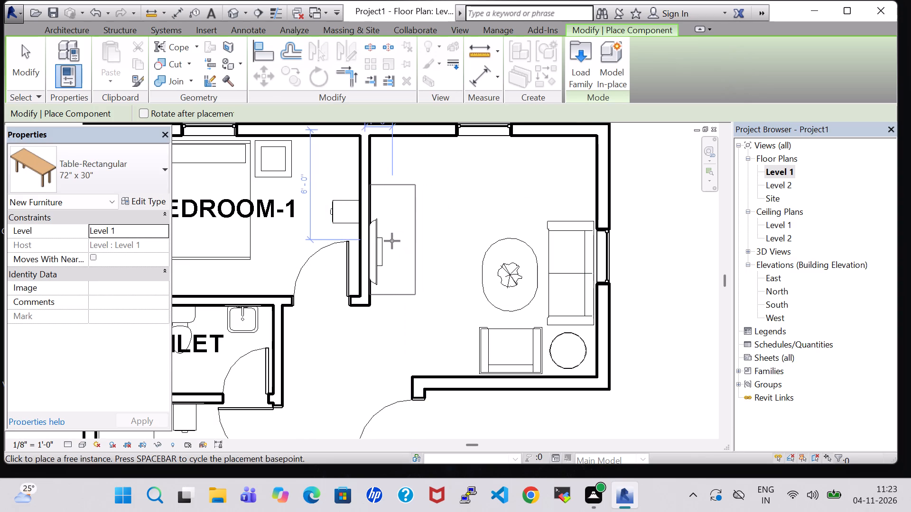
pyautogui.click(392, 241)
pyautogui.press('Escape')
pyautogui.press('Escape')
# Set the living room table type's dimensions to height 2' 0", length 4' 0" and width 1' 6".
pyautogui.click(411, 251)
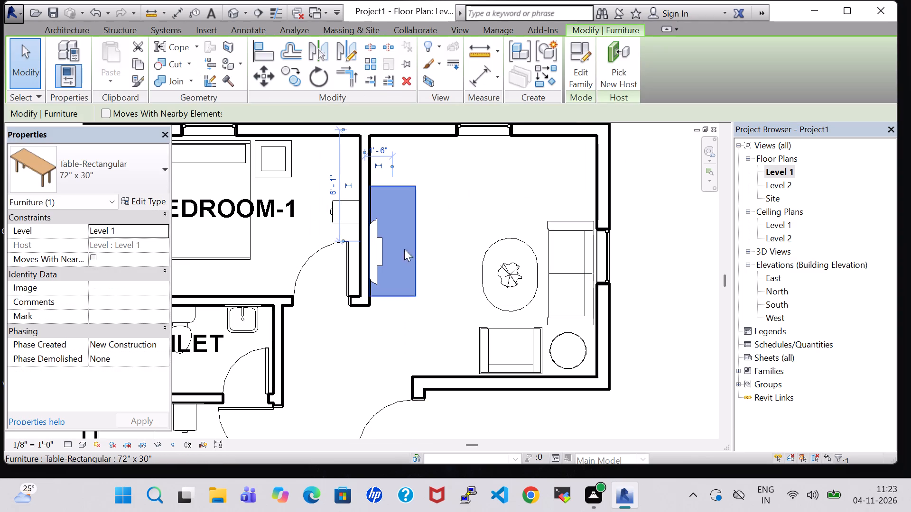
pyautogui.click(153, 197)
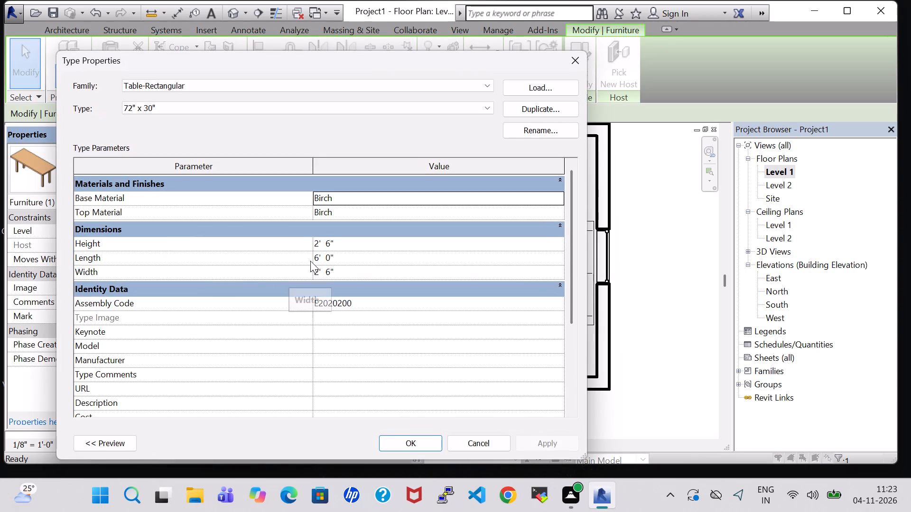
pyautogui.click(330, 242)
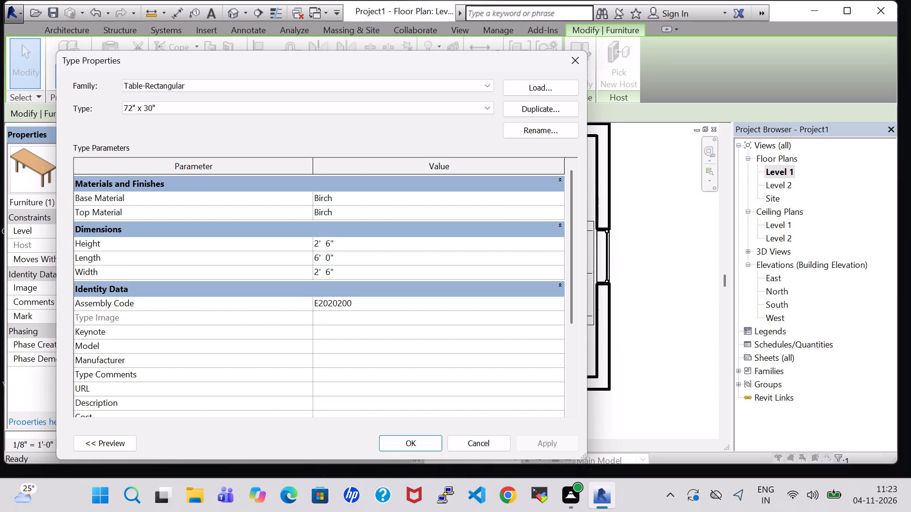
pyautogui.press('BackSpace')
pyautogui.press('2')
pyautogui.press('BackSpace')
pyautogui.press('0')
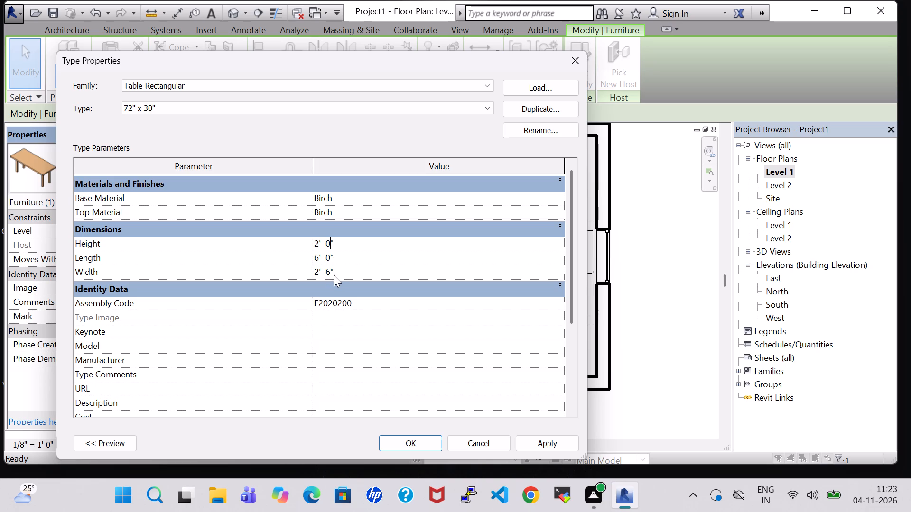
pyautogui.click(321, 259)
pyautogui.press('Left')
pyautogui.press('BackSpace')
pyautogui.press('4')
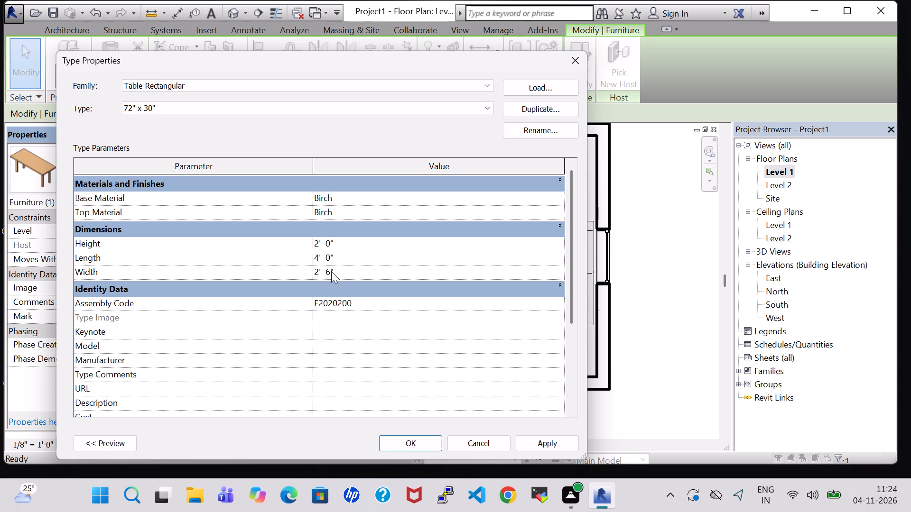
pyautogui.click(331, 271)
pyautogui.press('BackSpace')
pyautogui.press('BackSpace')
pyautogui.press('BackSpace')
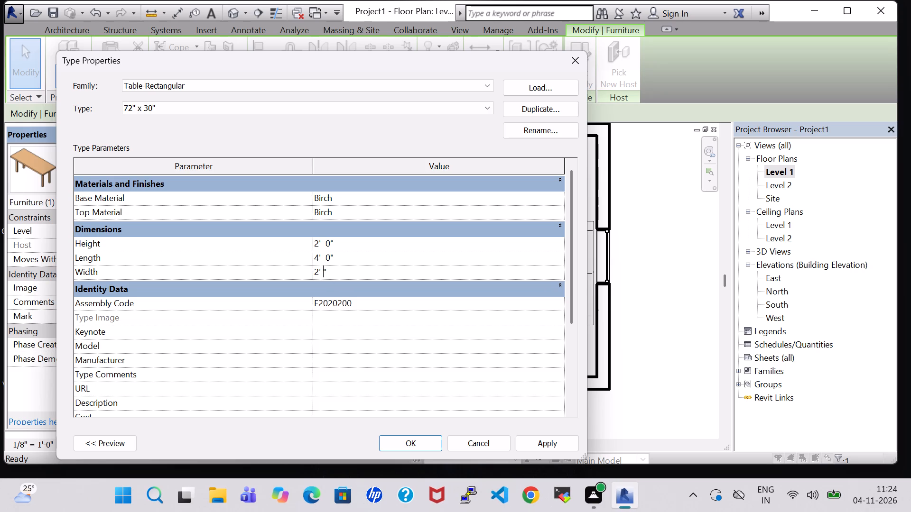
pyautogui.press('BackSpace')
pyautogui.press('BackSpace')
pyautogui.press('1')
pyautogui.press("'")
pyautogui.press('6')
pyautogui.click(397, 439)
pyautogui.click(408, 332)
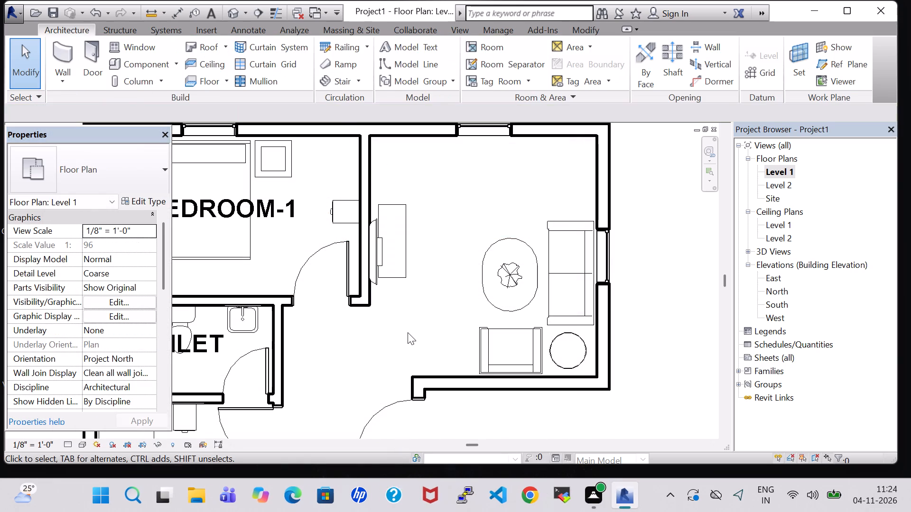
# Nudge the table west against the living room's west wall and south to about 6'-9" from the north wall, behind the TV.
pyautogui.press('Left')
pyautogui.click(407, 268)
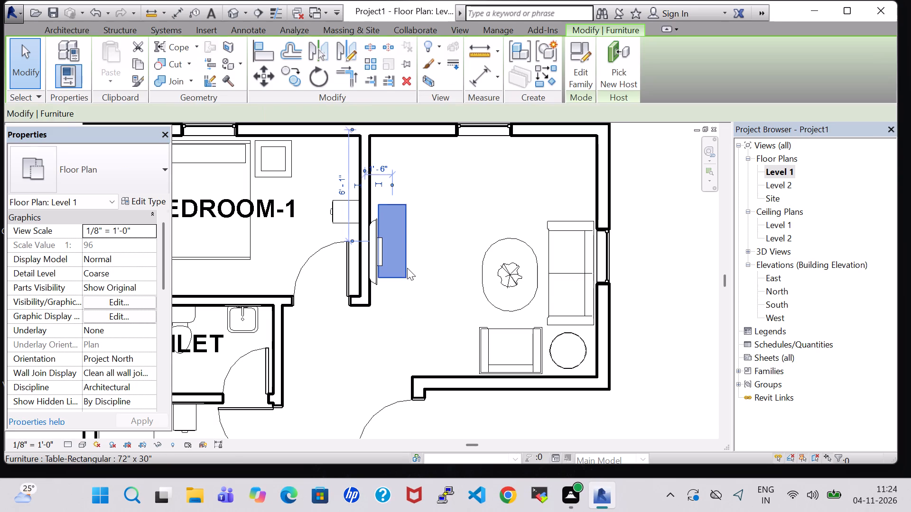
pyautogui.press('Left')
pyautogui.press('Left')
pyautogui.press('Left')
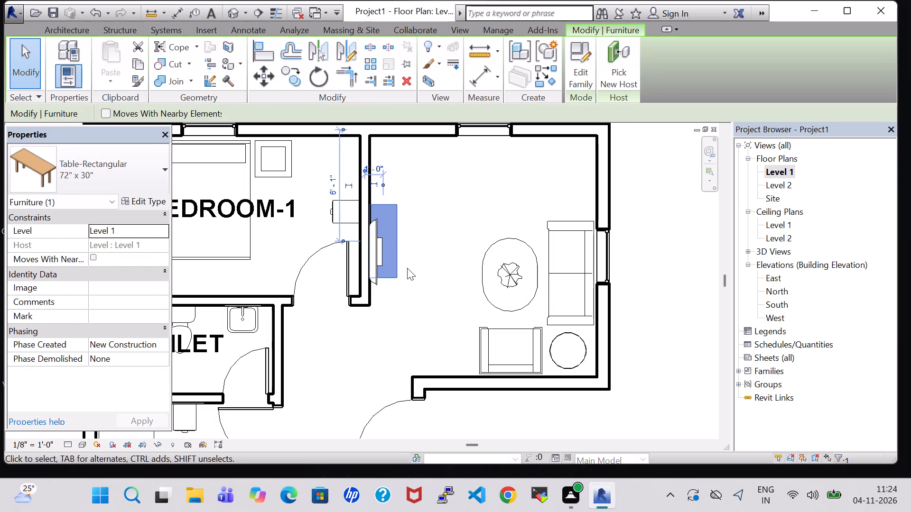
pyautogui.press('Down')
pyautogui.press('Down')
pyautogui.press('Down')
pyautogui.press('Down')
pyautogui.press('Down')
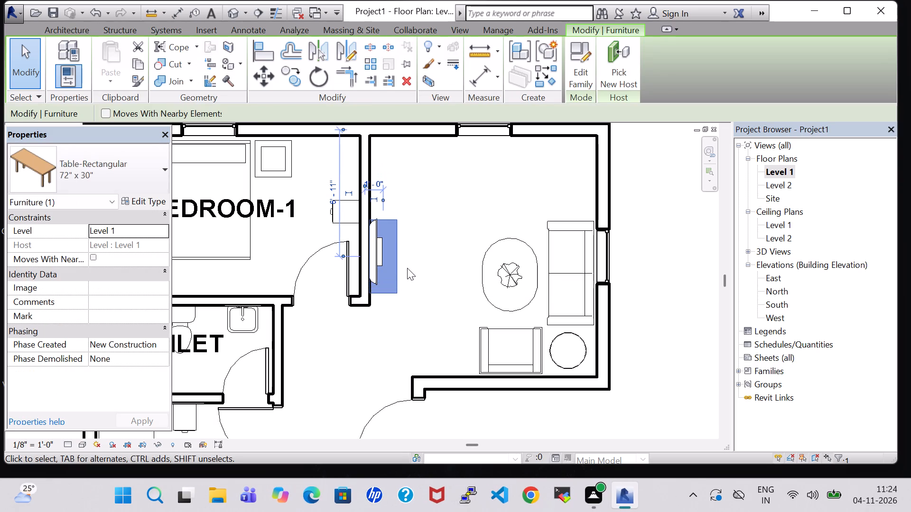
pyautogui.press('Up')
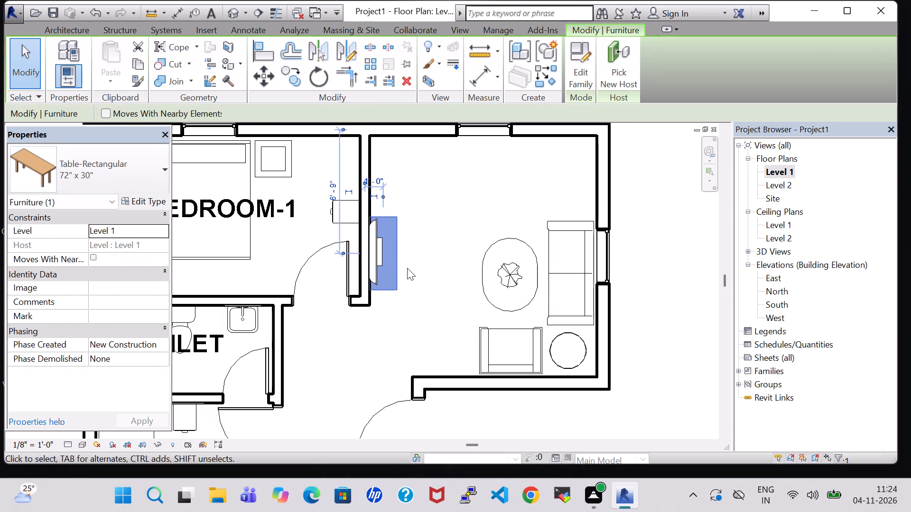
pyautogui.click(456, 157)
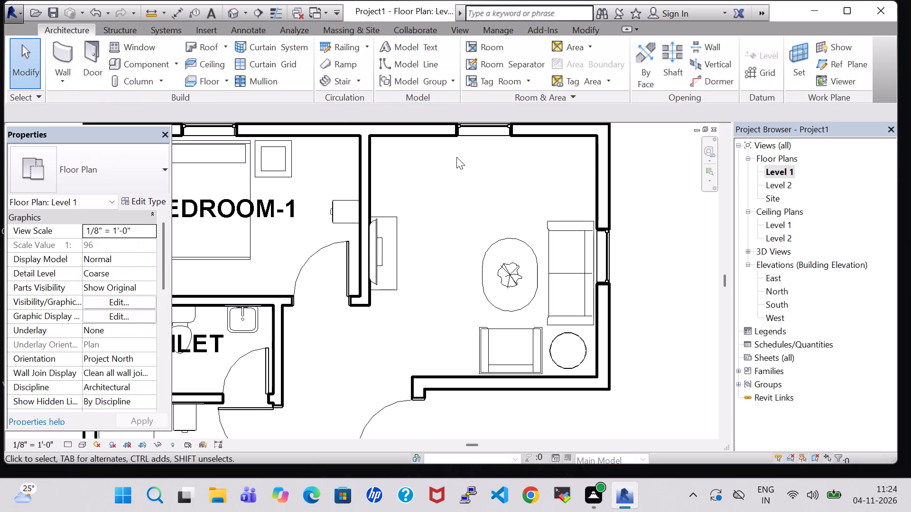
# Save the project as Project142 in the Desktop's work folder.
pyautogui.moveTo(456, 157); pyautogui.dragTo(441, 188, button='middle')
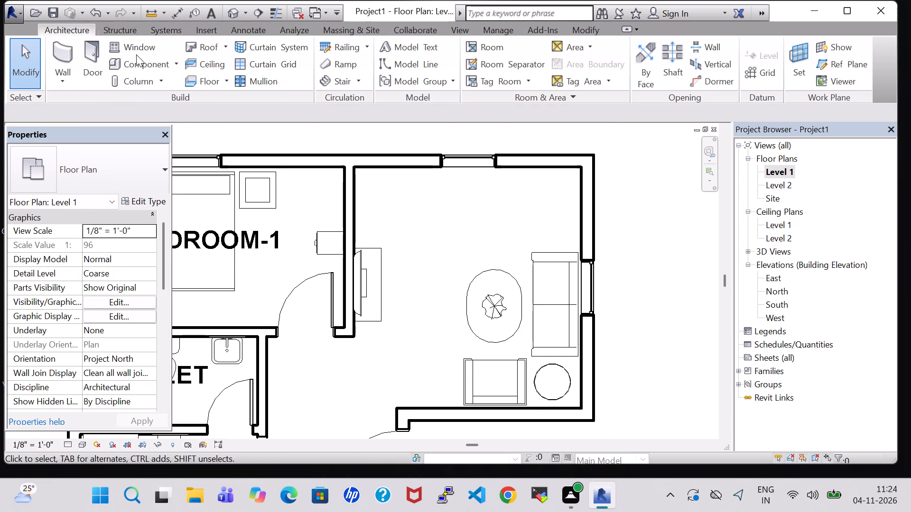
pyautogui.click(143, 69)
pyautogui.click(392, 200)
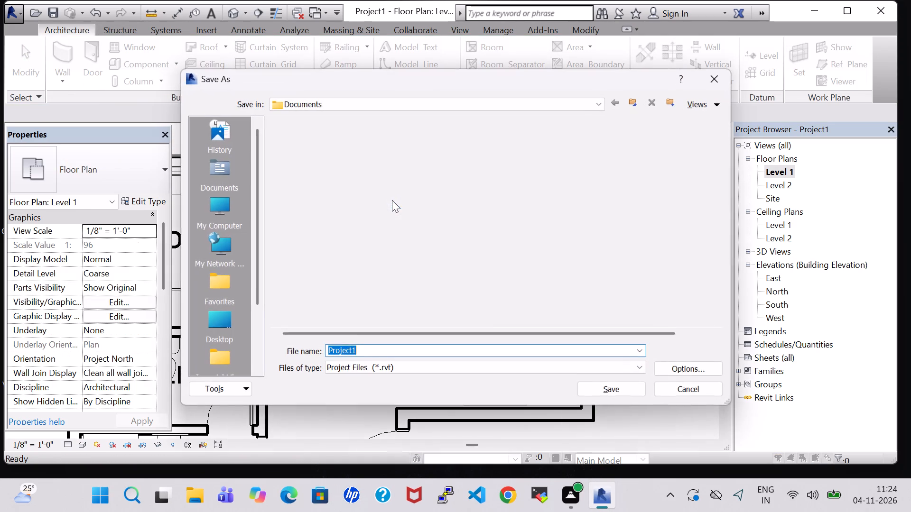
pyautogui.doubleClick(219, 321)
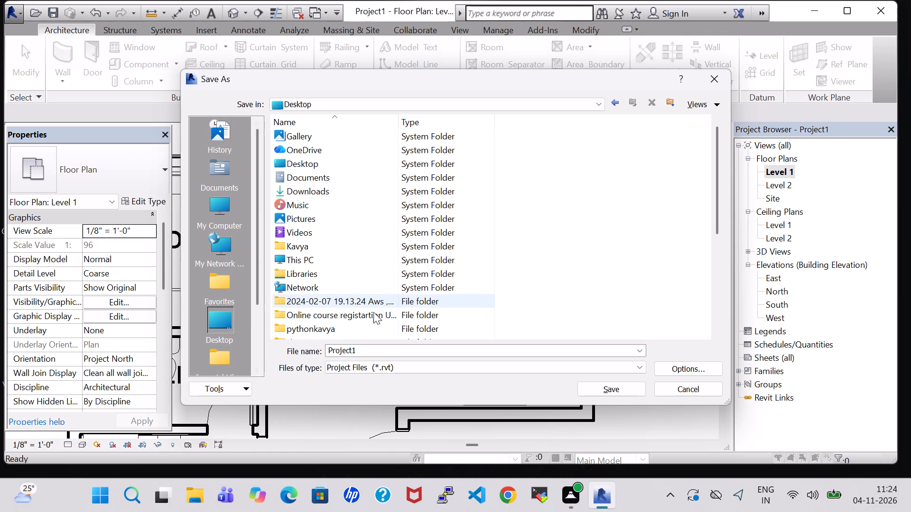
pyautogui.scroll(-4, 330, 344)
pyautogui.click(319, 320)
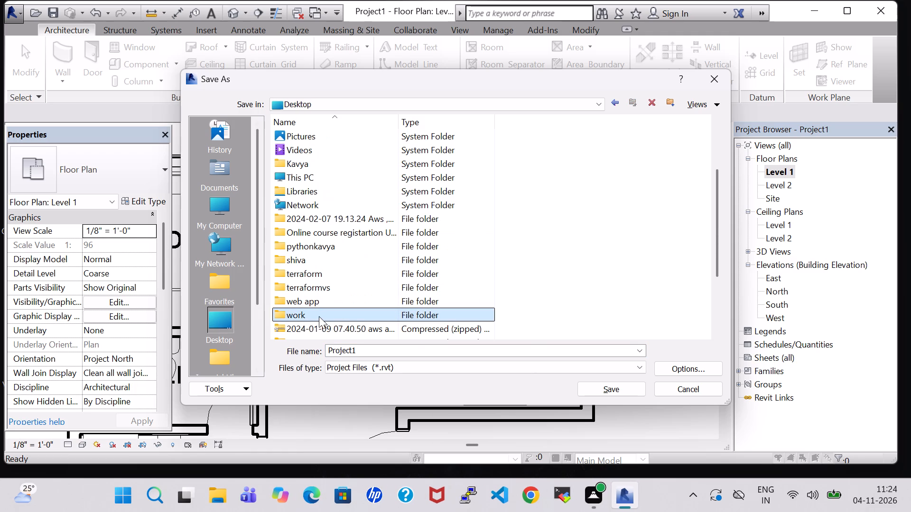
pyautogui.doubleClick(319, 316)
pyautogui.moveTo(716, 129); pyautogui.dragTo(716, 330)
pyautogui.click(372, 349)
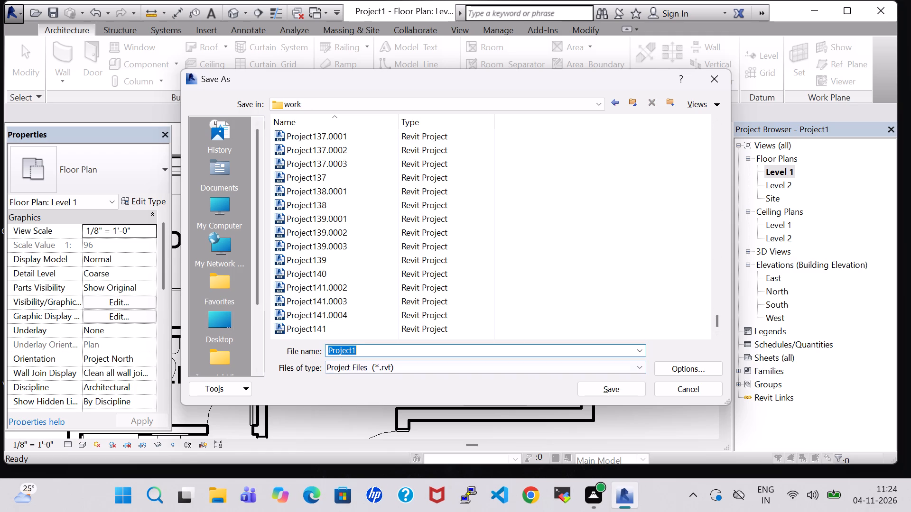
pyautogui.click(364, 349)
pyautogui.write('42')
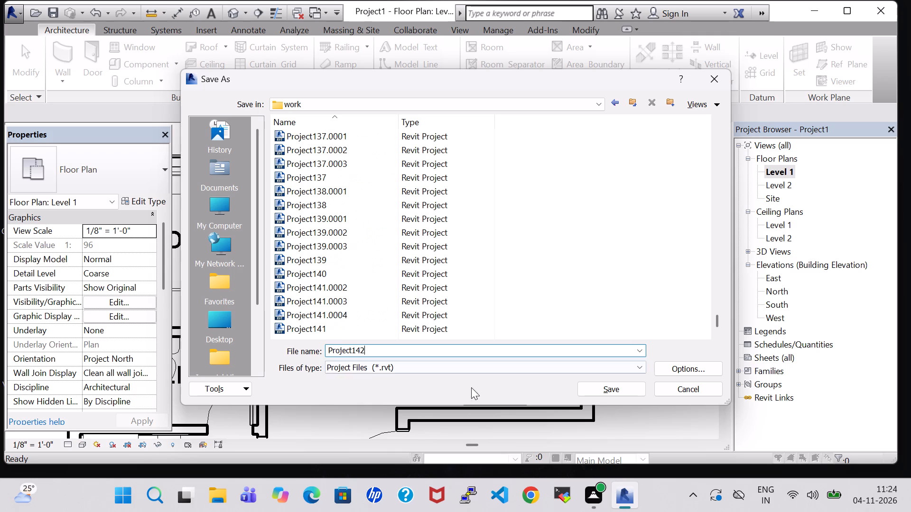
pyautogui.click(614, 387)
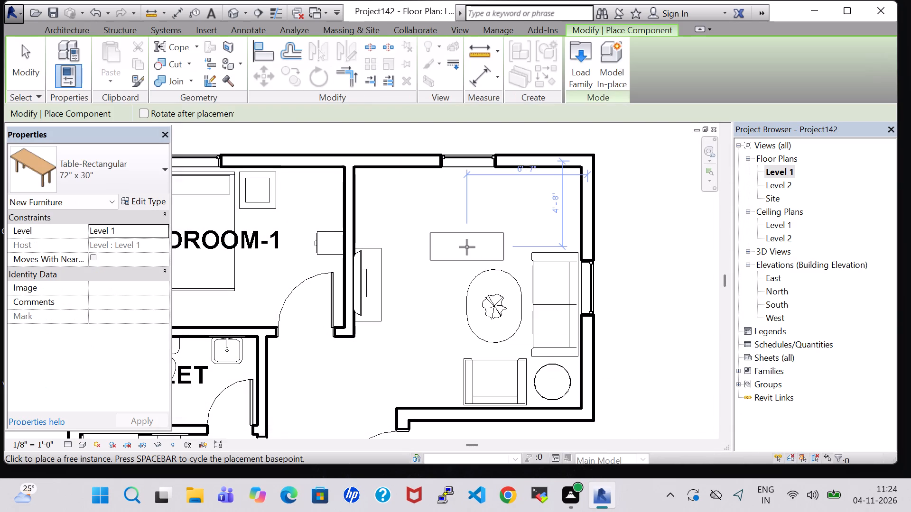
pyautogui.press('Escape')
pyautogui.press('Escape')
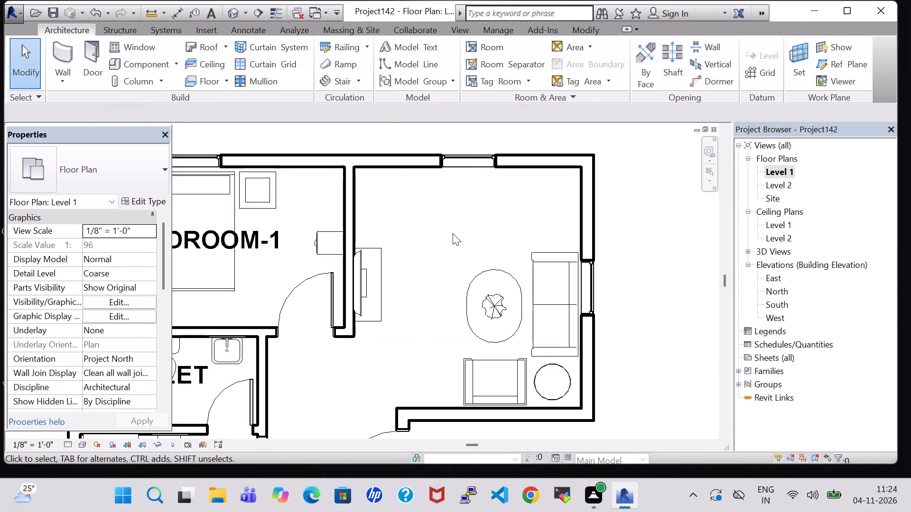
# Start a new stair in the Level 1 plan.
pyautogui.scroll(-2, 453, 233)
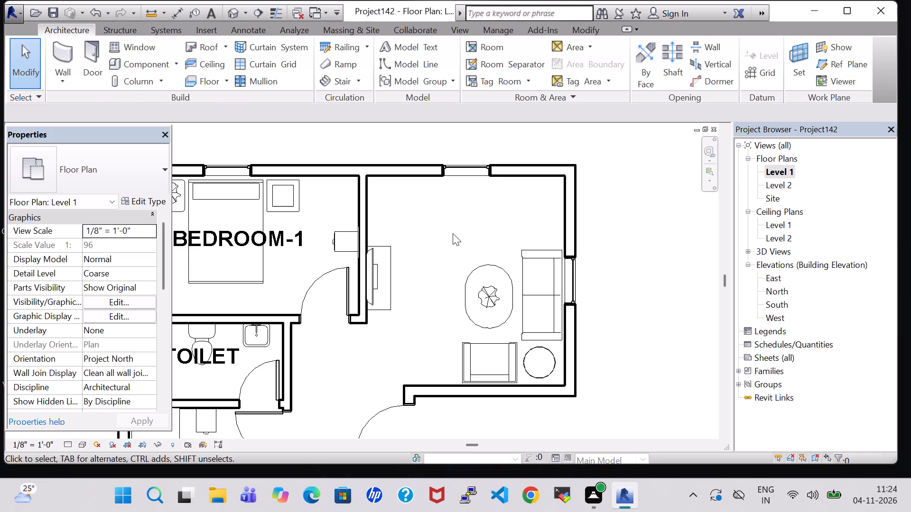
pyautogui.moveTo(453, 233); pyautogui.dragTo(460, 177, button='middle')
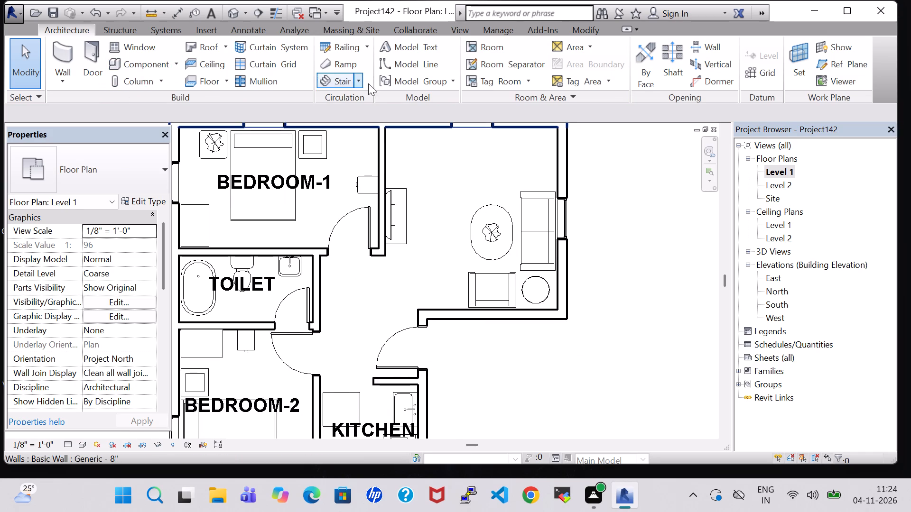
pyautogui.click(328, 84)
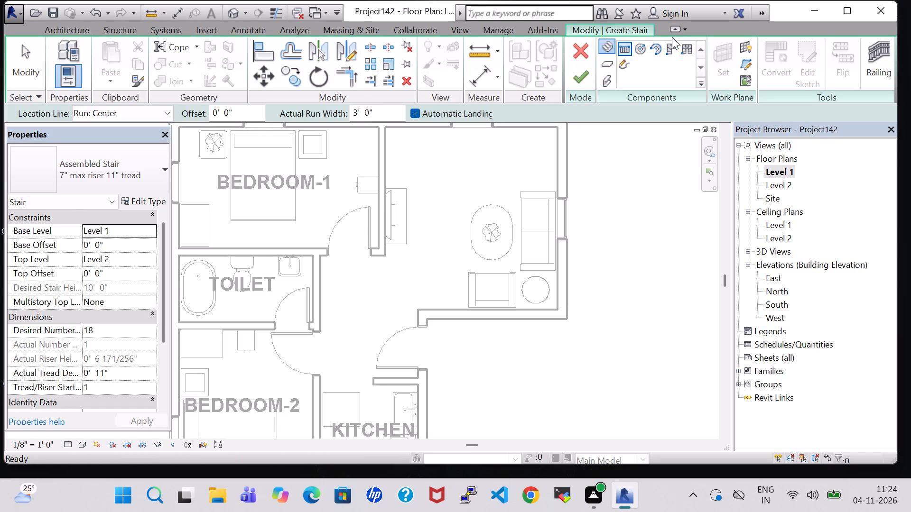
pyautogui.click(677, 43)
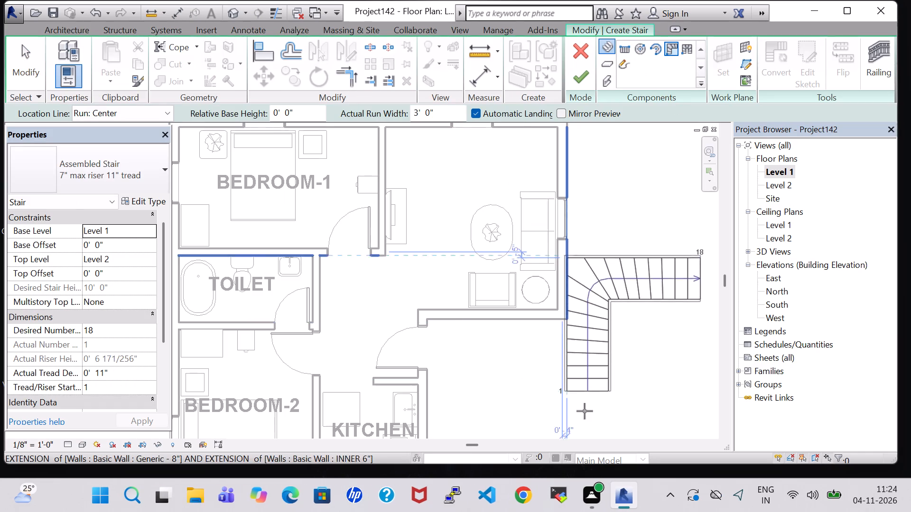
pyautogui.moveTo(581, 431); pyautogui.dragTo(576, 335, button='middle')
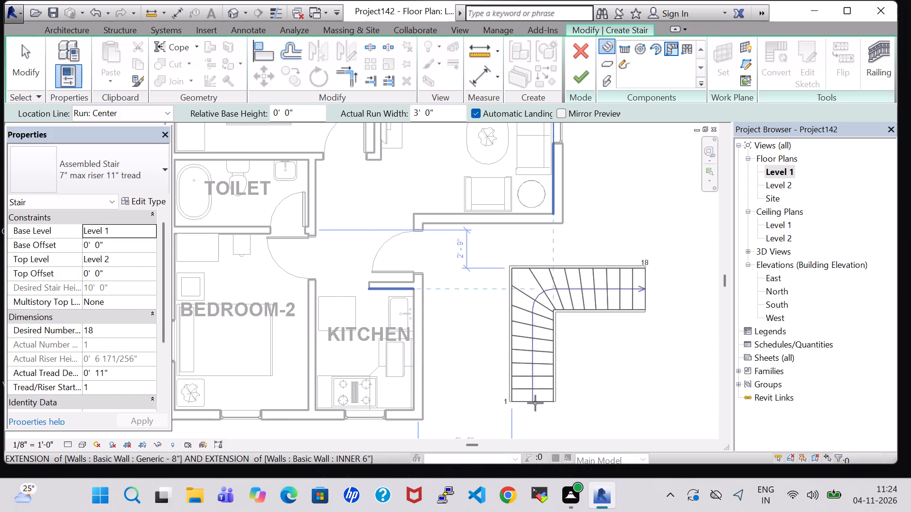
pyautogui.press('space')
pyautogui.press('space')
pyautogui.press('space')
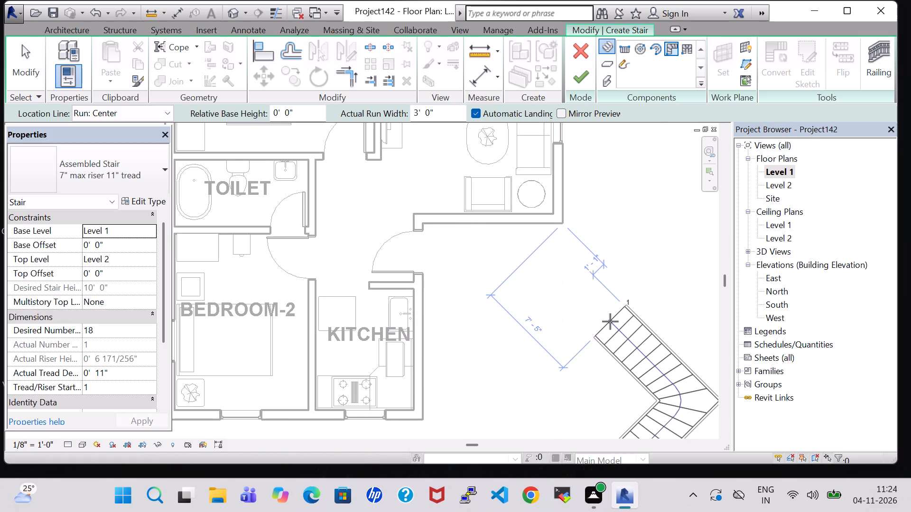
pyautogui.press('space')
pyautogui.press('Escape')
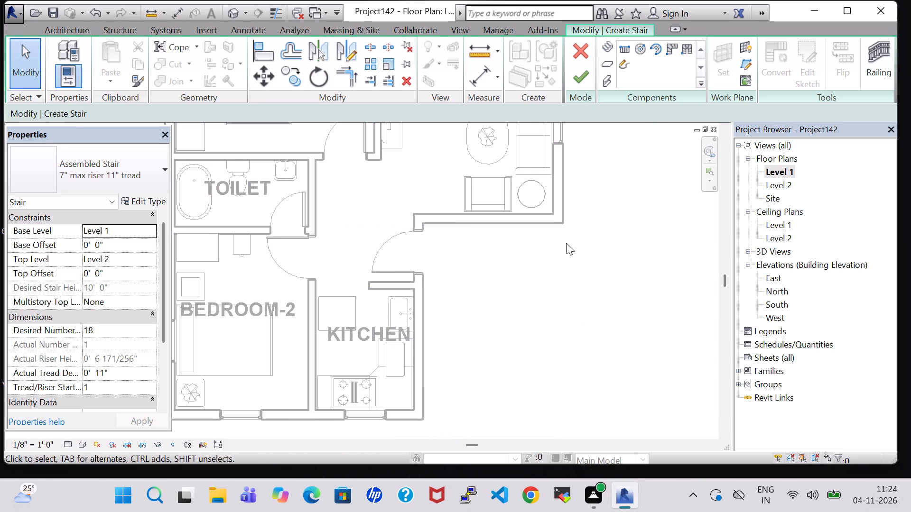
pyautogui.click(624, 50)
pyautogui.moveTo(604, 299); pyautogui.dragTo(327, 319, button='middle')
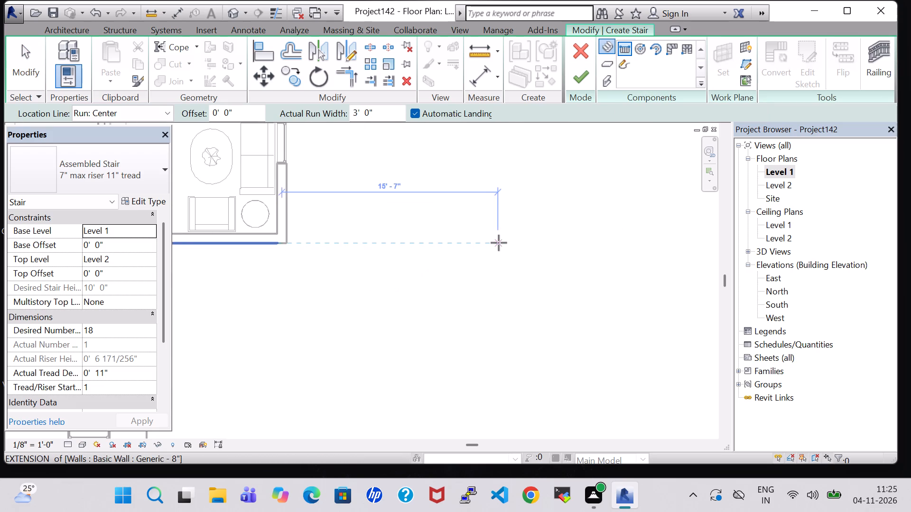
# Place an L-shape winder run outside the entrance door, oriented to climb east and turn south, and finish the stair.
pyautogui.click(671, 47)
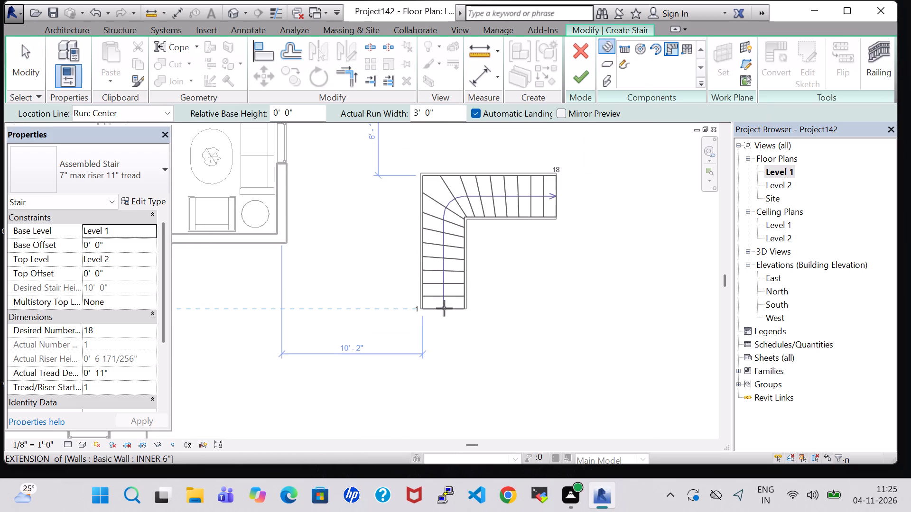
pyautogui.press('space')
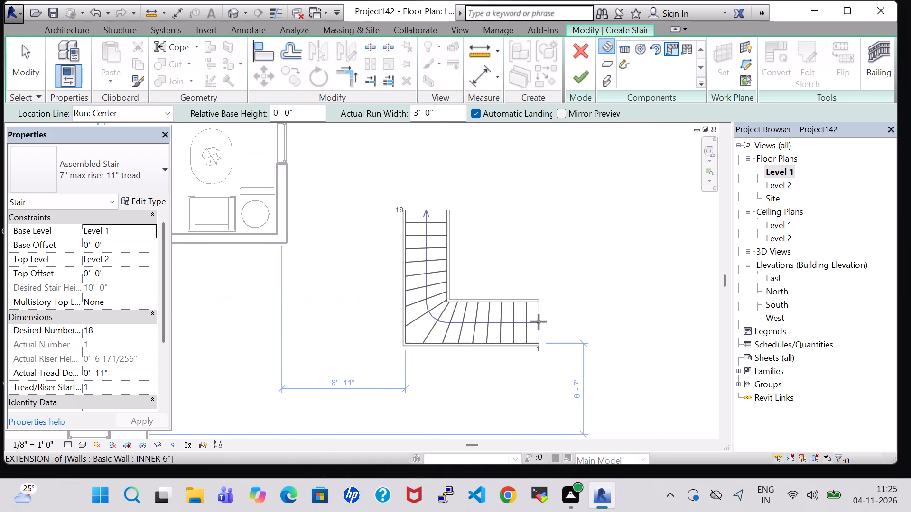
pyautogui.press('space')
pyautogui.press('space')
pyautogui.moveTo(250, 299); pyautogui.dragTo(253, 300, button='middle')
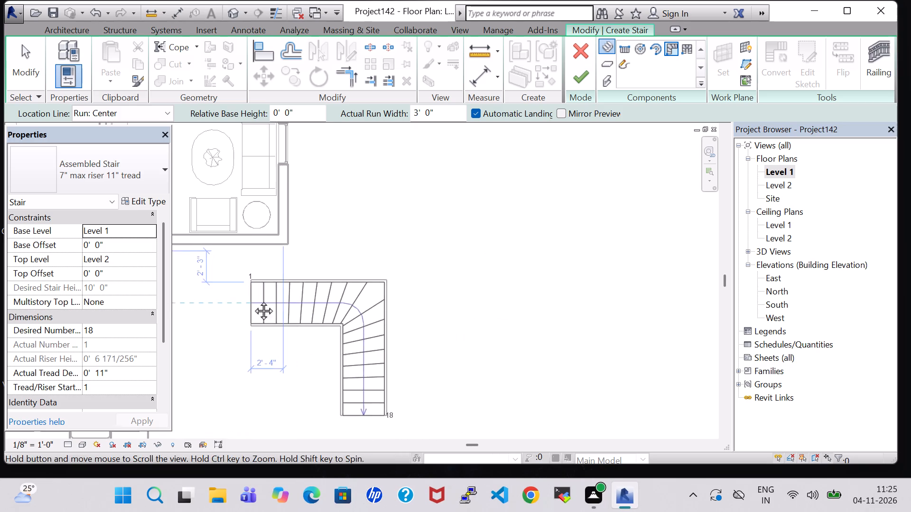
pyautogui.moveTo(253, 300); pyautogui.dragTo(497, 326, button='middle')
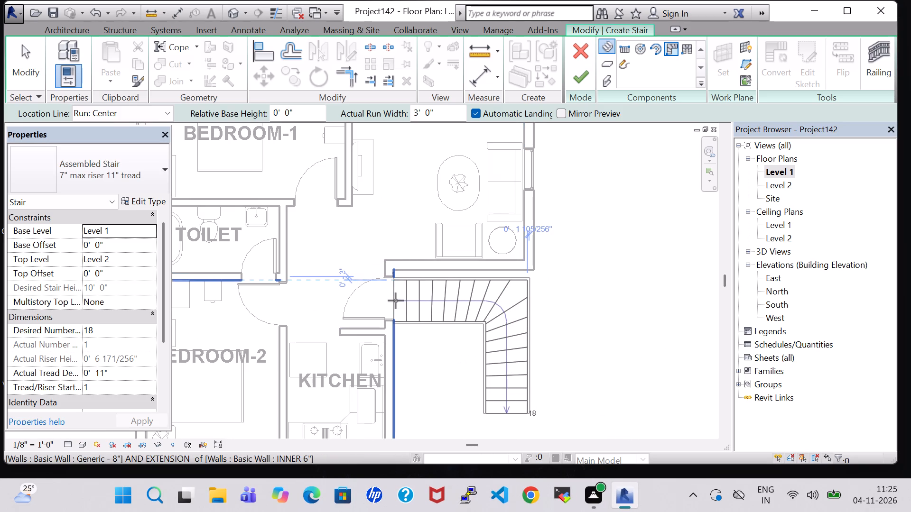
pyautogui.click(396, 301)
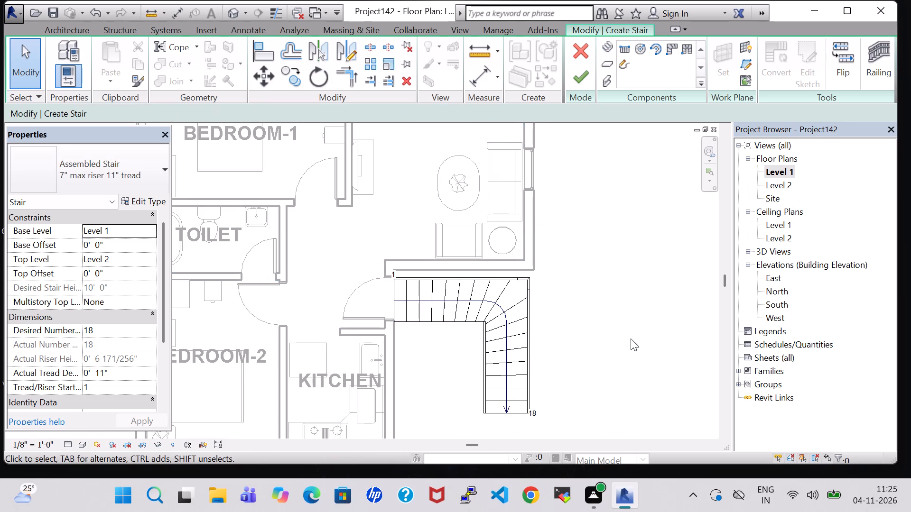
pyautogui.click(574, 83)
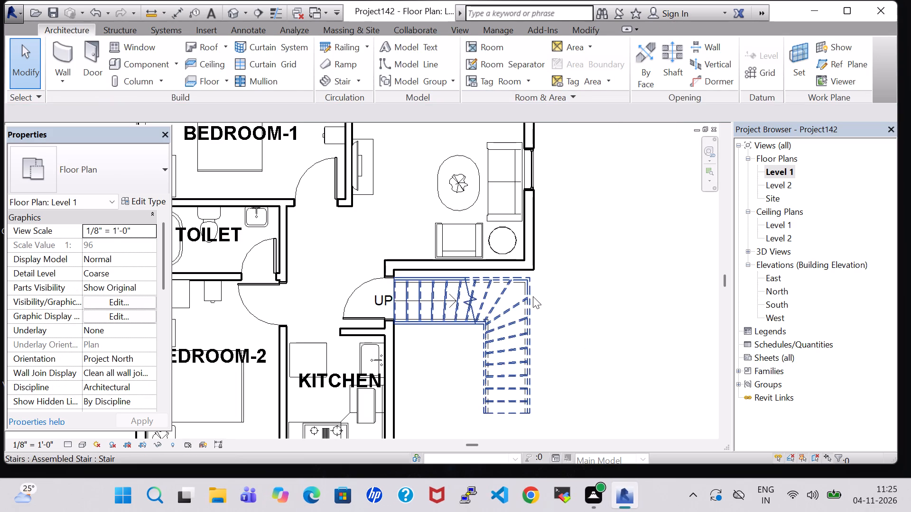
# Reopen the stair for editing and shorten the run's lower end so that it starts at riser 4.
pyautogui.click(533, 296)
pyautogui.click(578, 75)
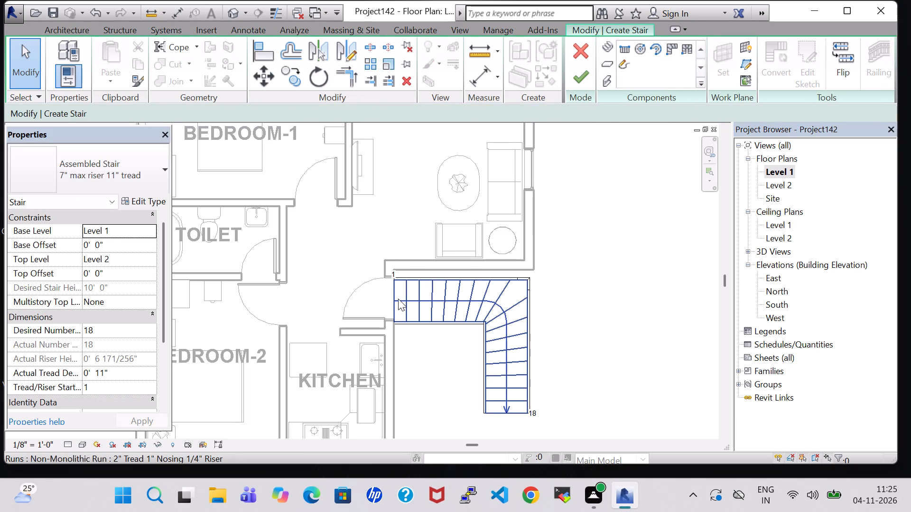
pyautogui.click(397, 299)
pyautogui.moveTo(393, 299); pyautogui.dragTo(431, 302)
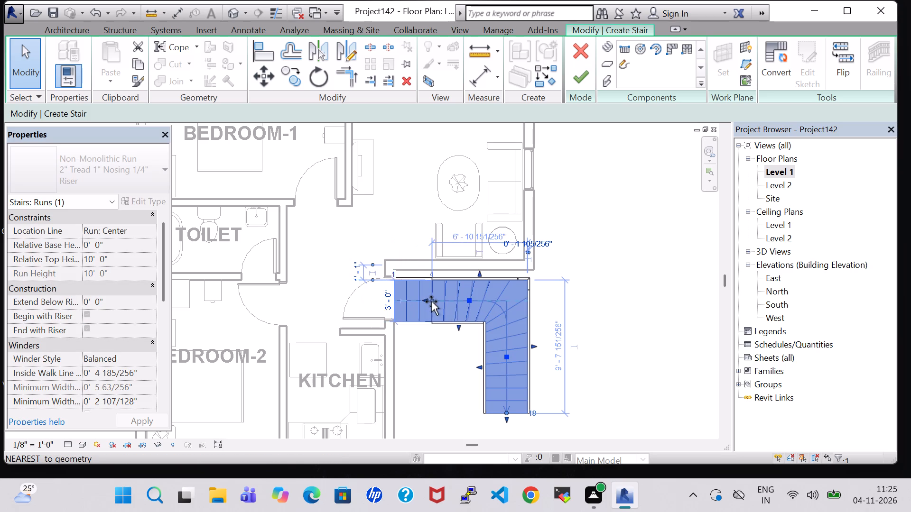
pyautogui.moveTo(431, 302); pyautogui.dragTo(433, 302)
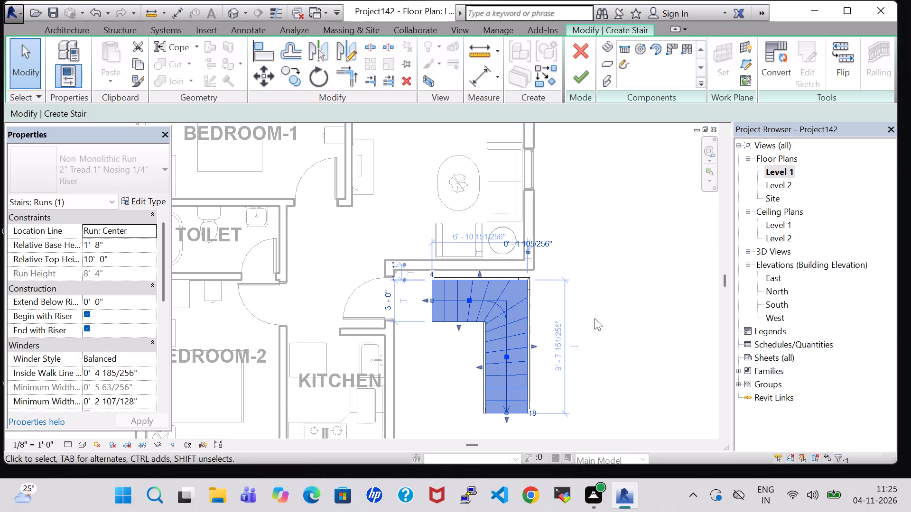
# Nudge the run into line with the house's east wall and north to about 0'-9" from the living room's south wall.
pyautogui.press('Right')
pyautogui.press('Right')
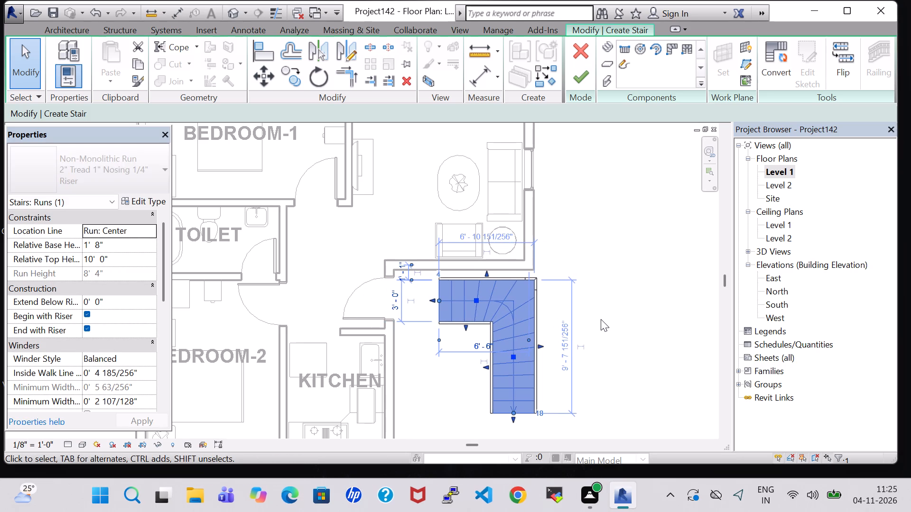
pyautogui.press('Left')
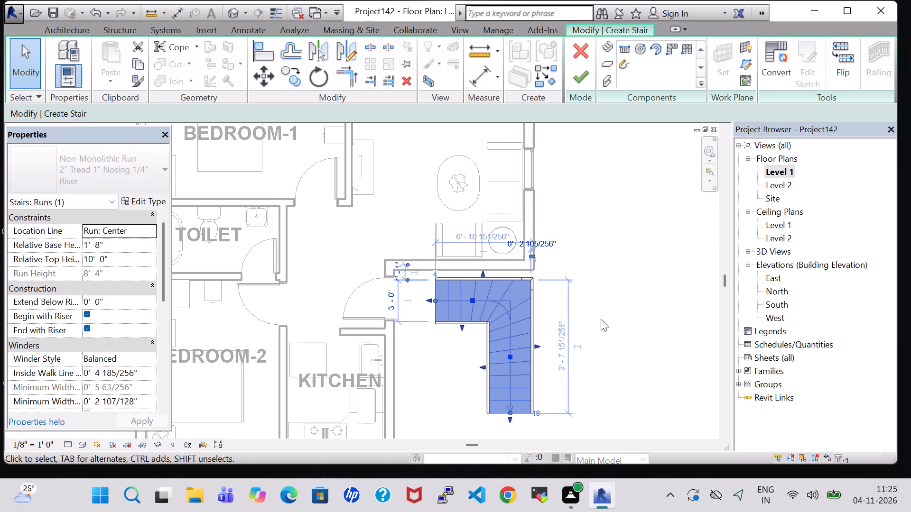
pyautogui.scroll(5, 601, 319)
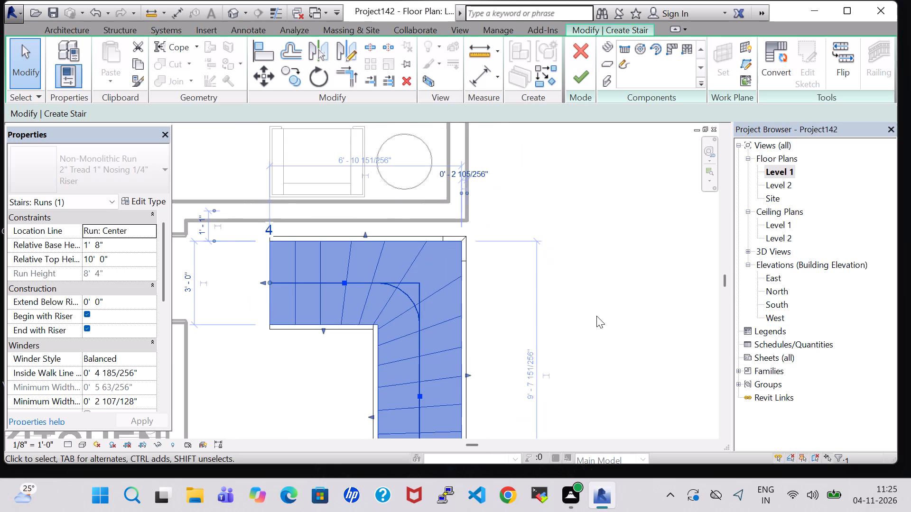
pyautogui.press('Left')
pyautogui.press('Left')
pyautogui.scroll(-1, 596, 316)
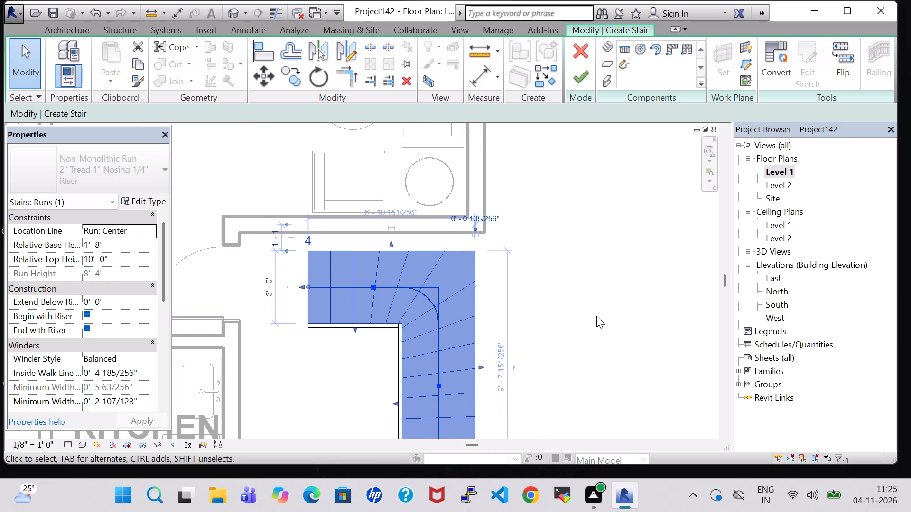
pyautogui.press('Up')
pyautogui.press('Up')
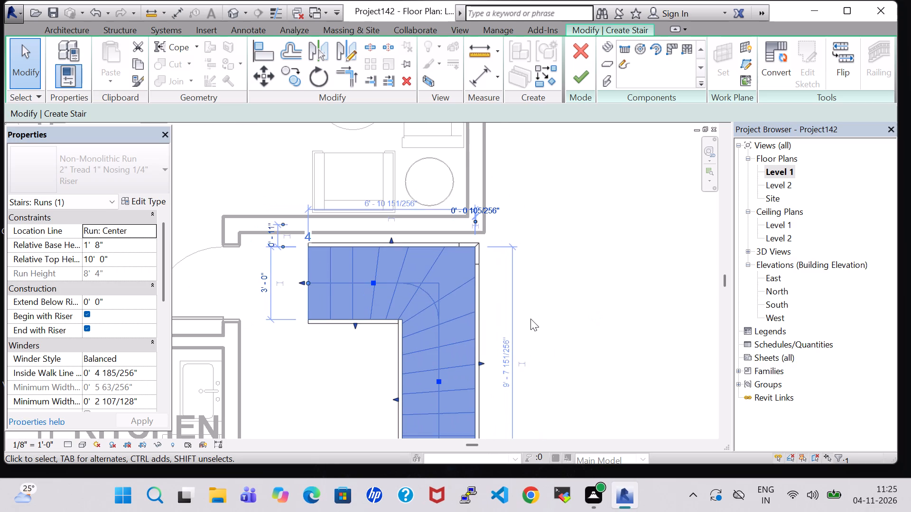
pyautogui.press('Up')
pyautogui.press('Up')
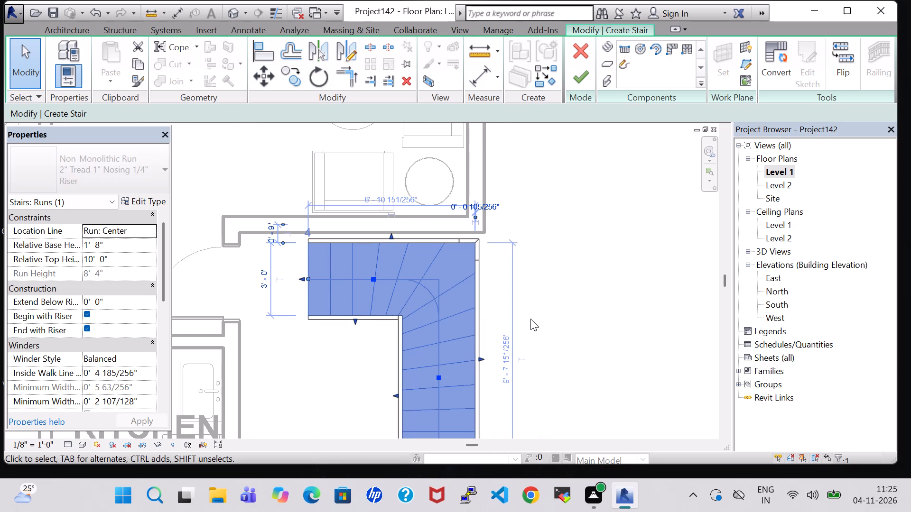
# Shorten the run's lower end to riser 5, extend its upper end south by one riser, and finish the stair.
pyautogui.moveTo(307, 276); pyautogui.dragTo(327, 280)
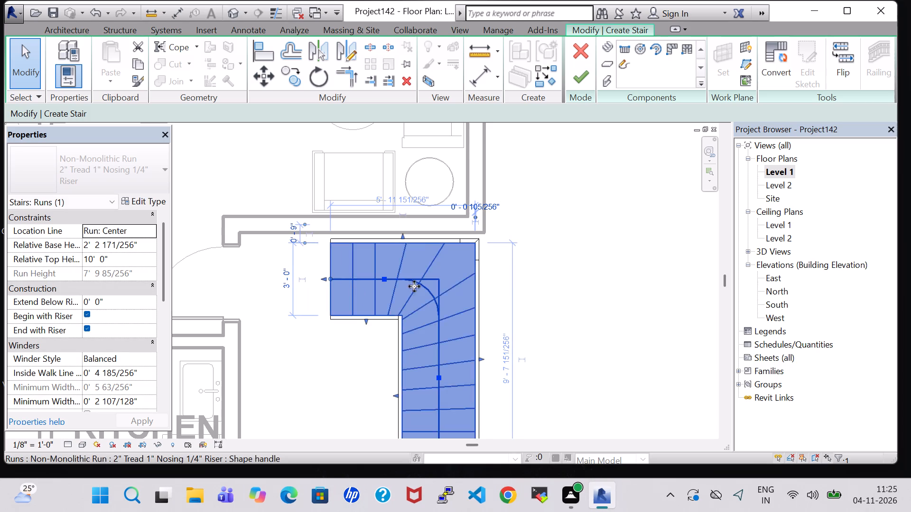
pyautogui.click(559, 283)
pyautogui.moveTo(559, 283); pyautogui.dragTo(573, 136, button='middle')
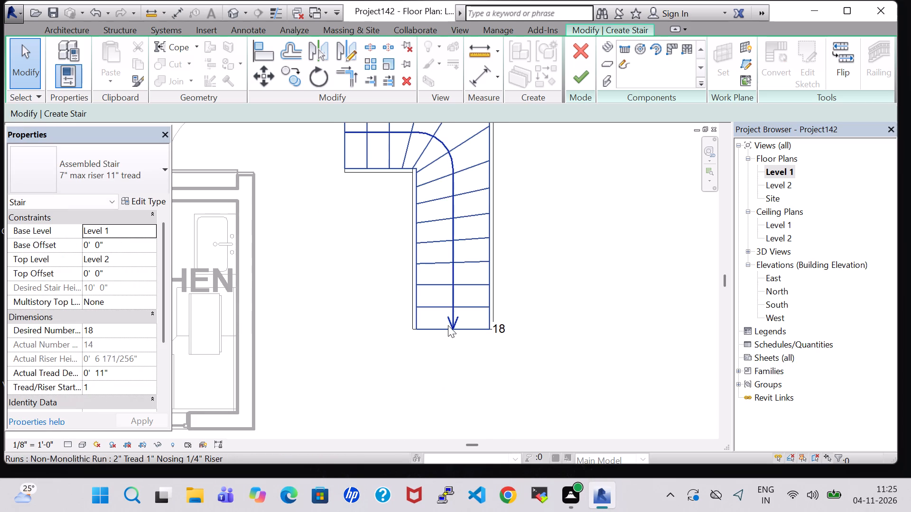
pyautogui.scroll(-5, 454, 327)
pyautogui.click(454, 327)
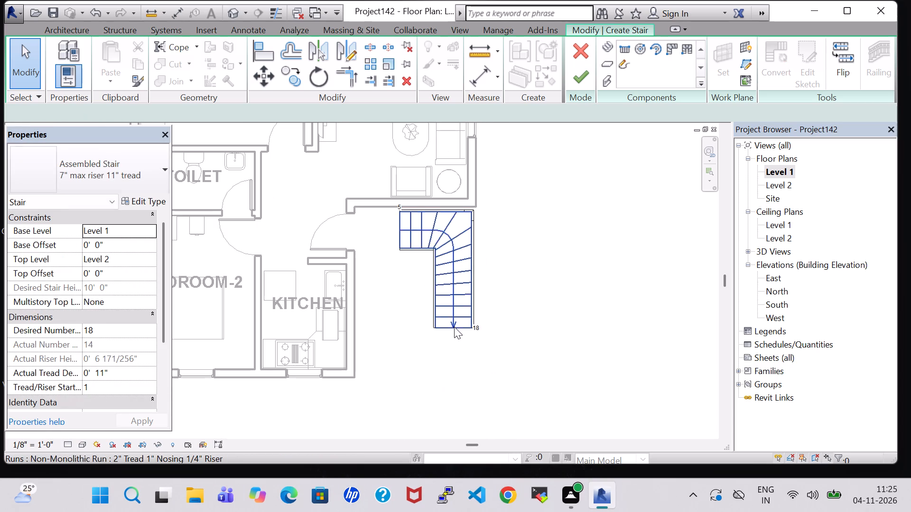
pyautogui.moveTo(453, 326); pyautogui.dragTo(454, 338)
pyautogui.click(558, 287)
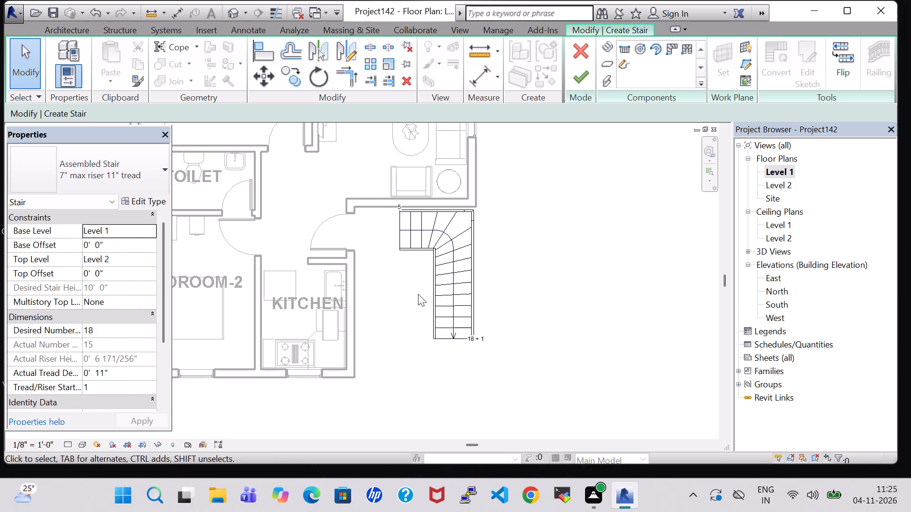
pyautogui.click(589, 77)
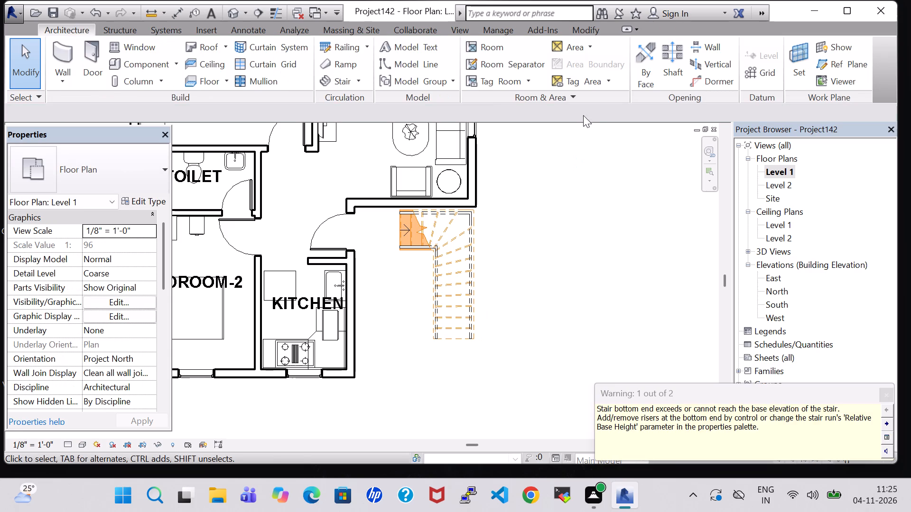
pyautogui.click(891, 395)
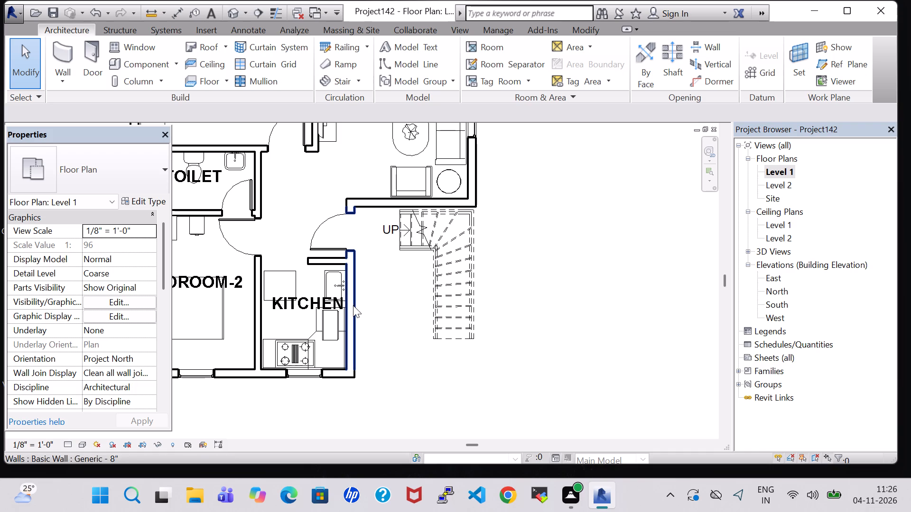
# Place a room in the open area between the kitchen and the stair, name it PARKING, and nudge its tag slightly west.
pyautogui.click(378, 313)
pyautogui.scroll(-1, 378, 313)
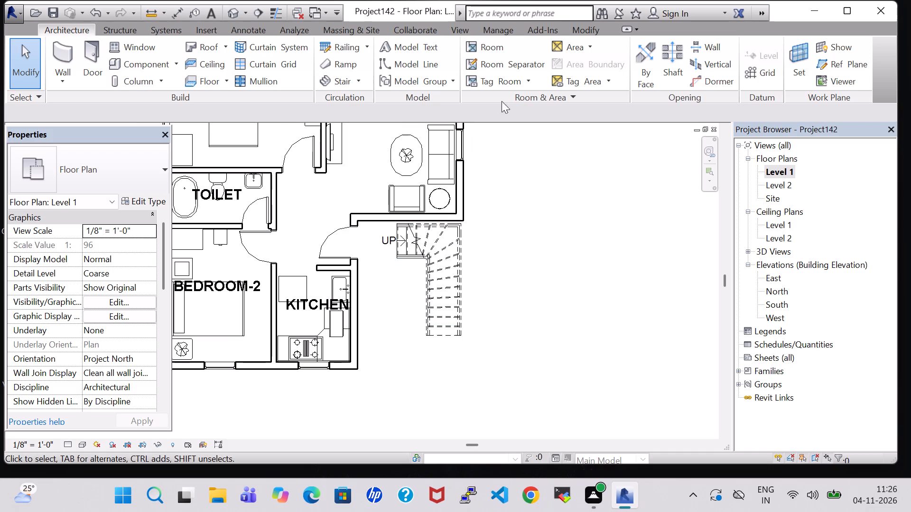
pyautogui.click(488, 48)
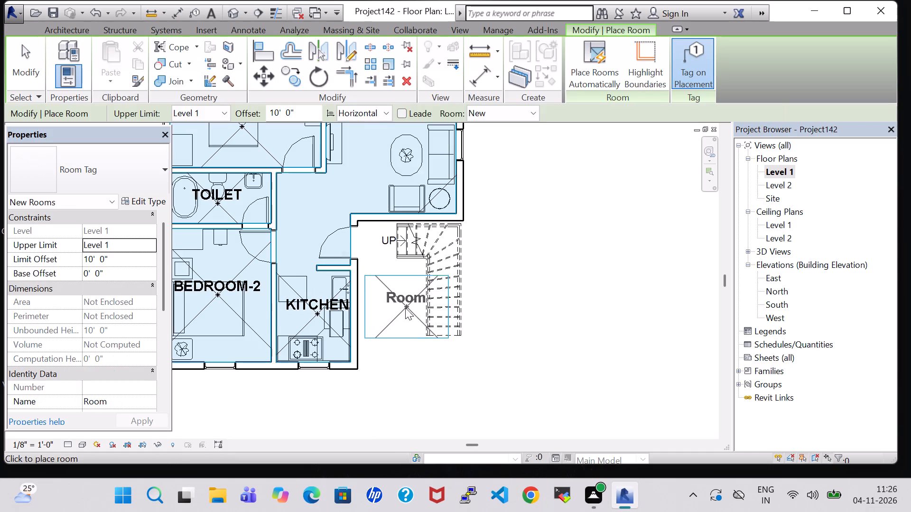
pyautogui.click(404, 309)
pyautogui.click(889, 398)
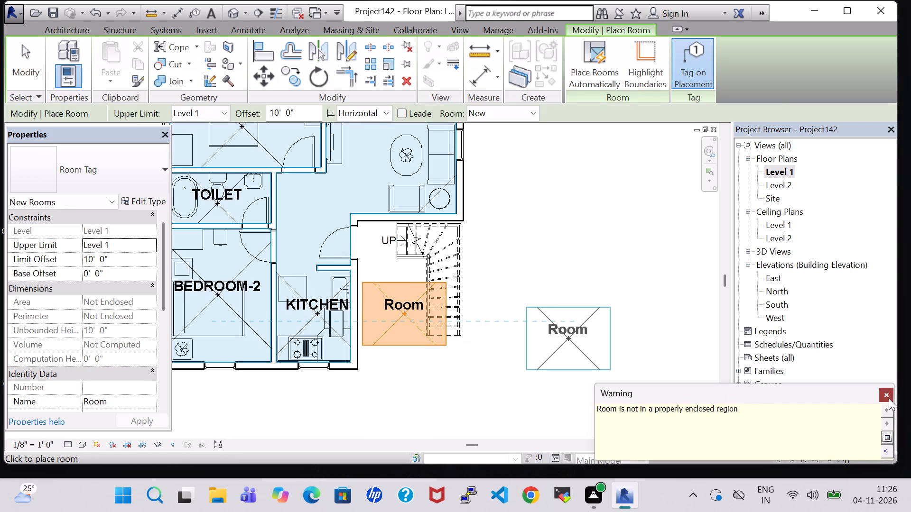
pyautogui.press('Escape')
pyautogui.click(391, 307)
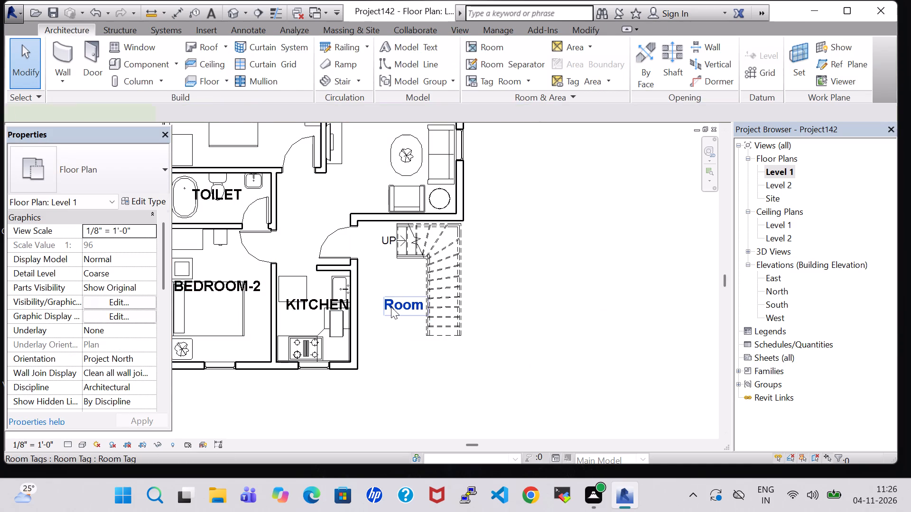
pyautogui.click(391, 307)
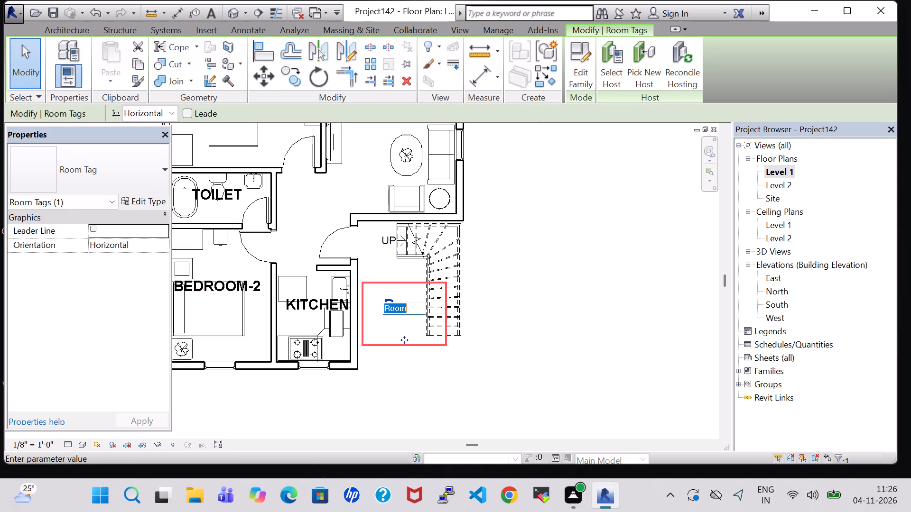
pyautogui.press('BackSpace')
pyautogui.write('PARKING')
pyautogui.press('Return')
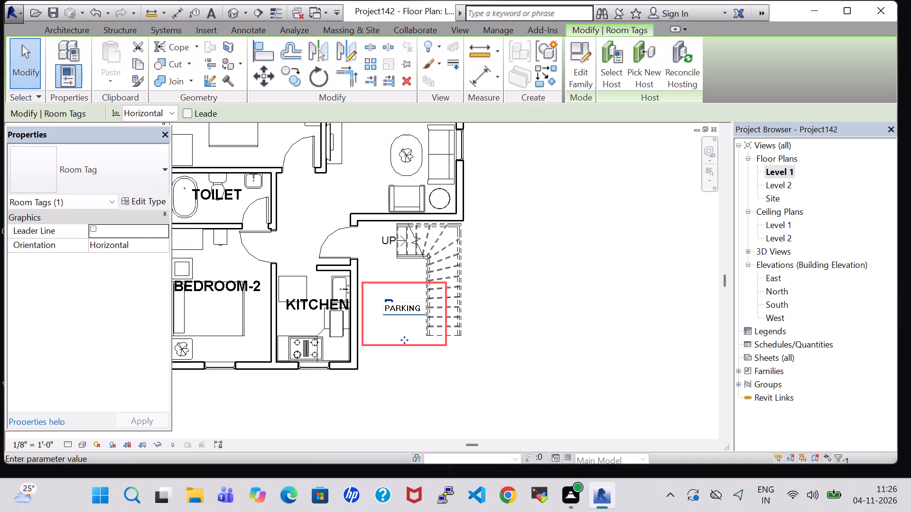
pyautogui.press('Left')
pyautogui.press('Left')
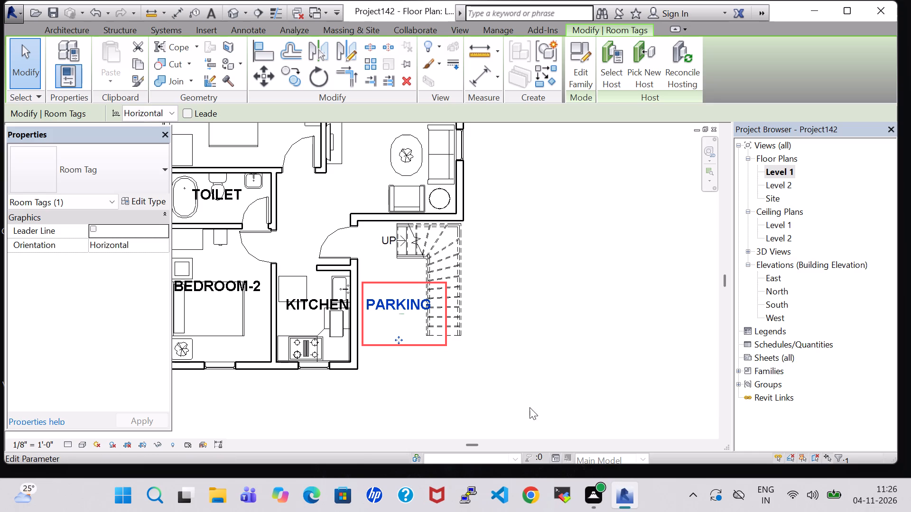
pyautogui.click(547, 289)
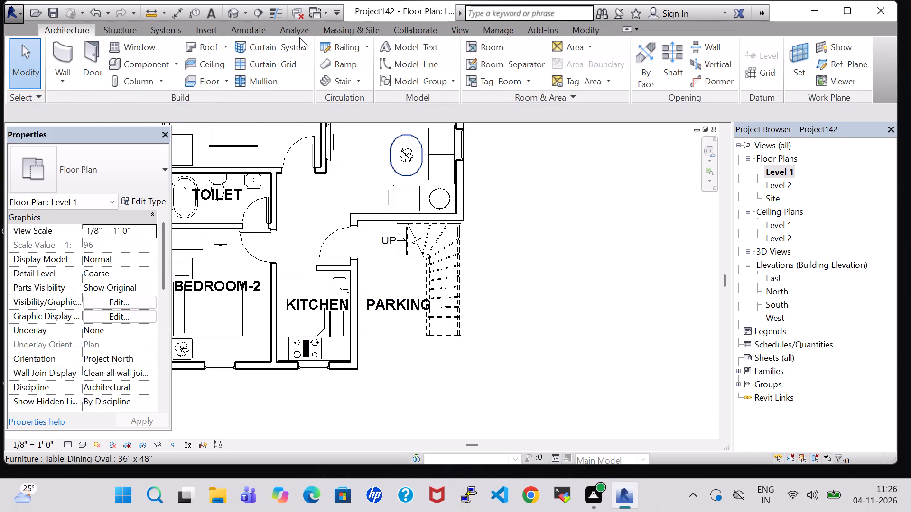
# Examine the house and its exterior stair in the 3D view from above and from the east side.
pyautogui.click(225, 10)
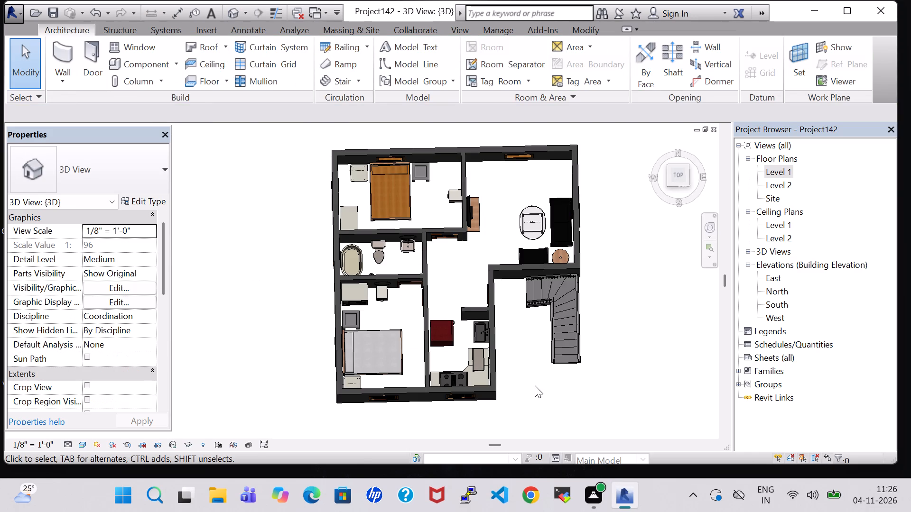
pyautogui.moveTo(535, 385); pyautogui.dragTo(423, 271, button='middle')
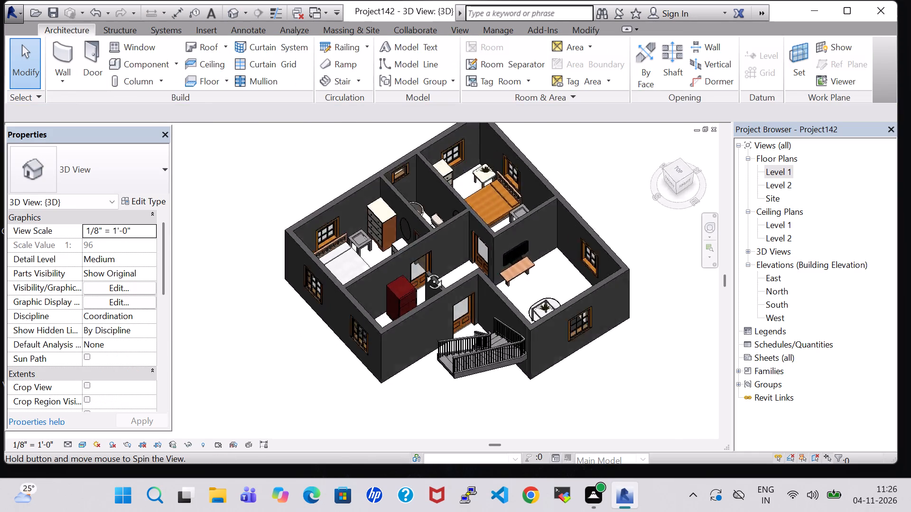
pyautogui.moveTo(423, 271); pyautogui.dragTo(544, 334, button='middle')
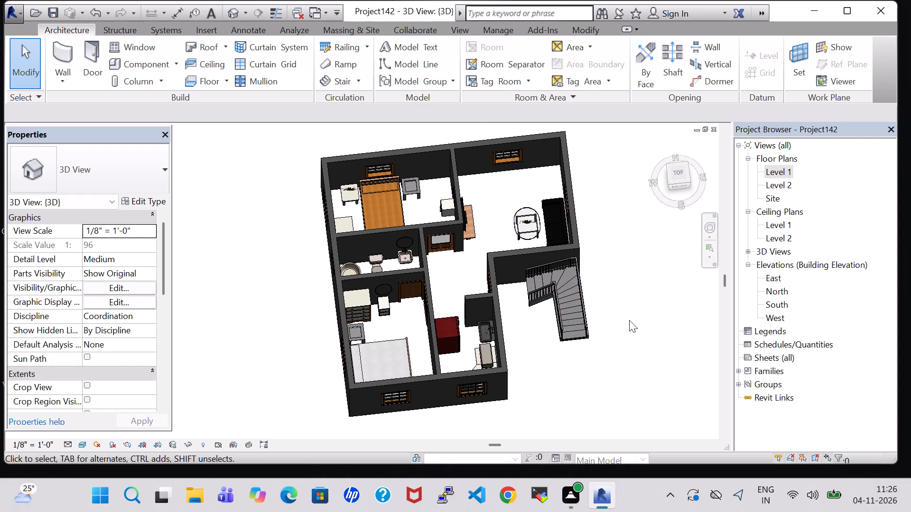
pyautogui.click(702, 174)
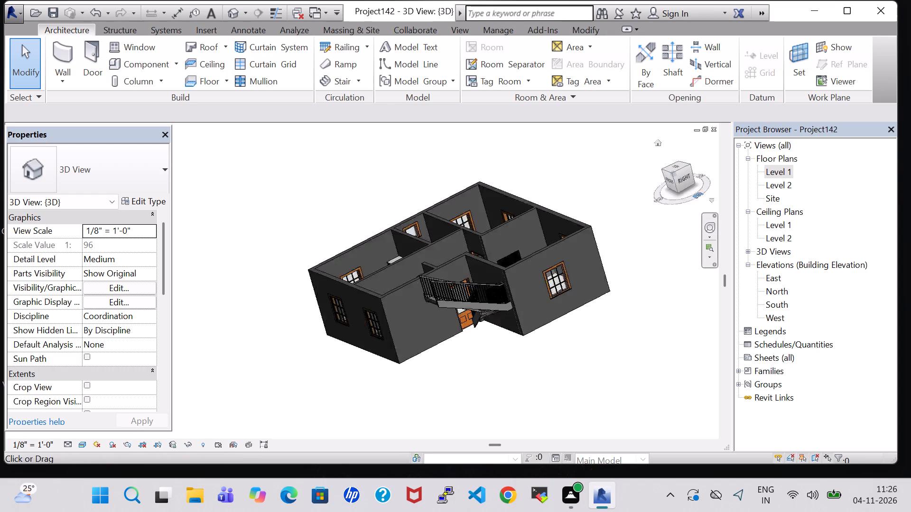
pyautogui.keyDown('shift'); pyautogui.moveTo(430, 214); pyautogui.dragTo(424, 347, button='middle'); pyautogui.keyUp('shift')
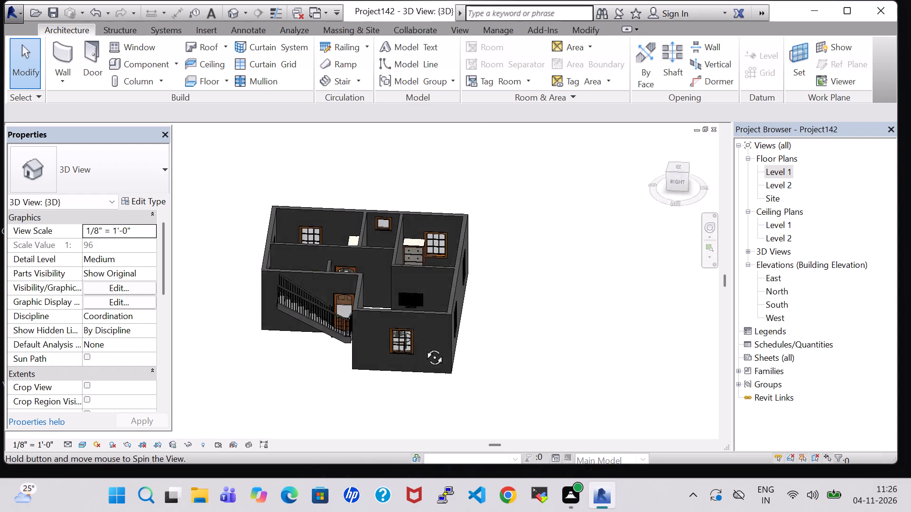
pyautogui.keyDown('shift'); pyautogui.moveTo(424, 347); pyautogui.dragTo(425, 353, button='middle'); pyautogui.keyUp('shift')
pyautogui.moveTo(372, 299); pyautogui.dragTo(423, 322, button='middle')
pyautogui.moveTo(423, 315); pyautogui.dragTo(410, 227, button='middle')
pyautogui.moveTo(380, 258); pyautogui.dragTo(385, 196, button='middle')
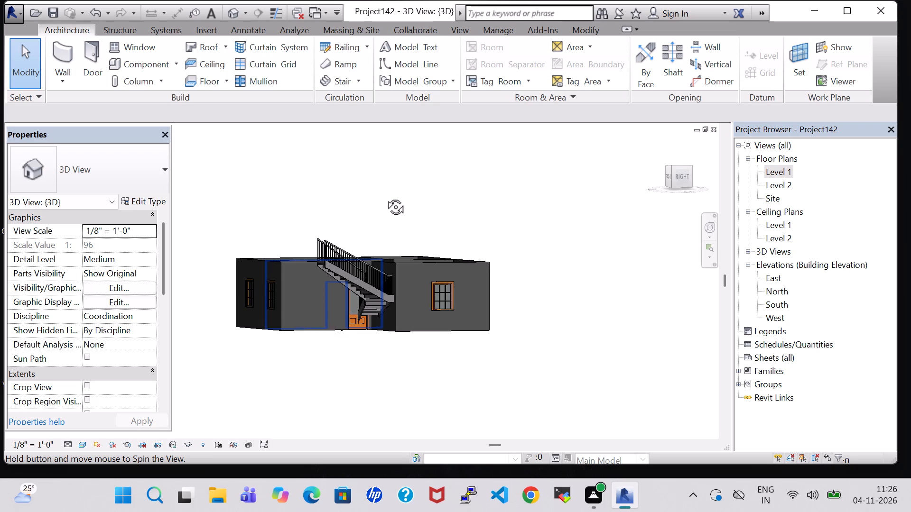
# Examine the exterior stair and its railings in the 3D view from the front and from above.
pyautogui.moveTo(385, 196); pyautogui.dragTo(486, 327, button='middle')
pyautogui.scroll(4, 427, 363)
pyautogui.moveTo(394, 361); pyautogui.dragTo(387, 340, button='middle')
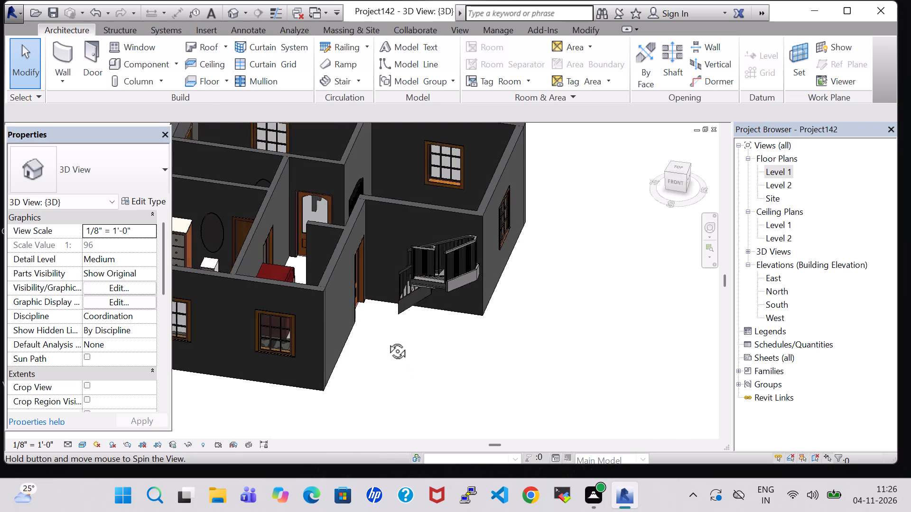
pyautogui.moveTo(387, 340); pyautogui.dragTo(412, 232, button='middle')
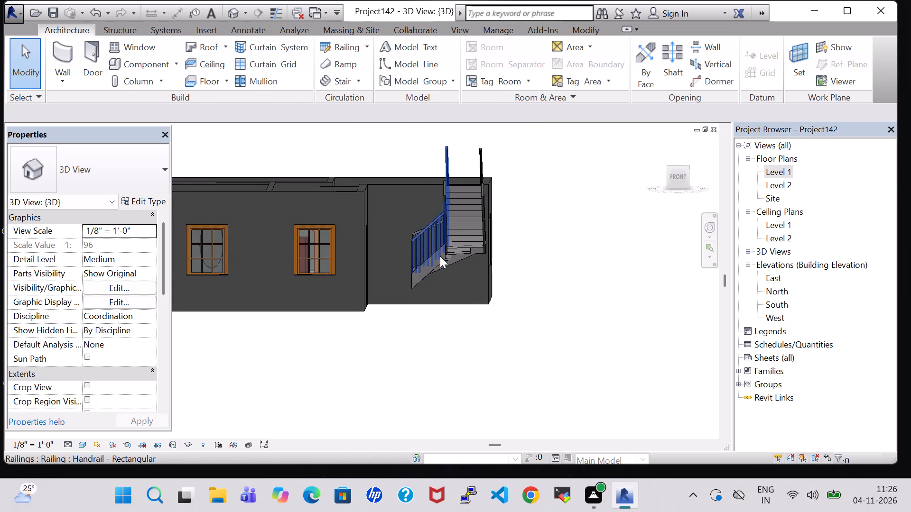
pyautogui.click(472, 253)
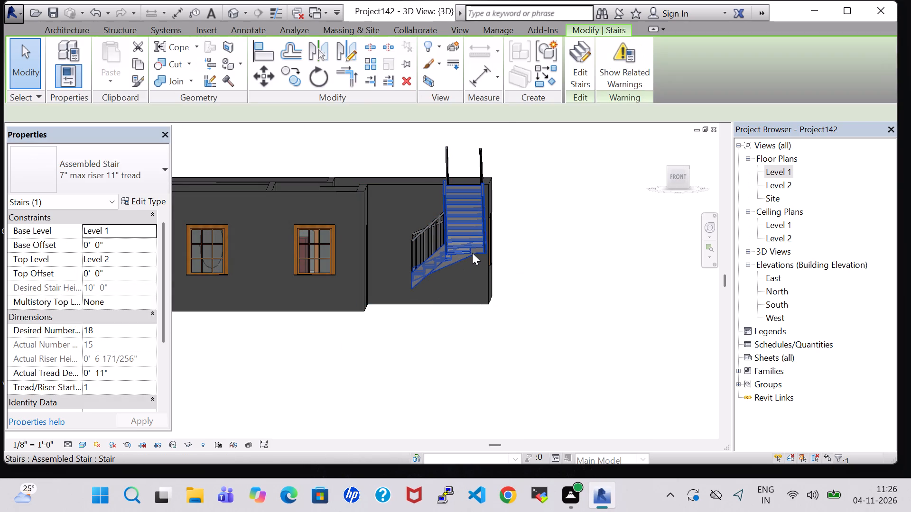
pyautogui.click(513, 356)
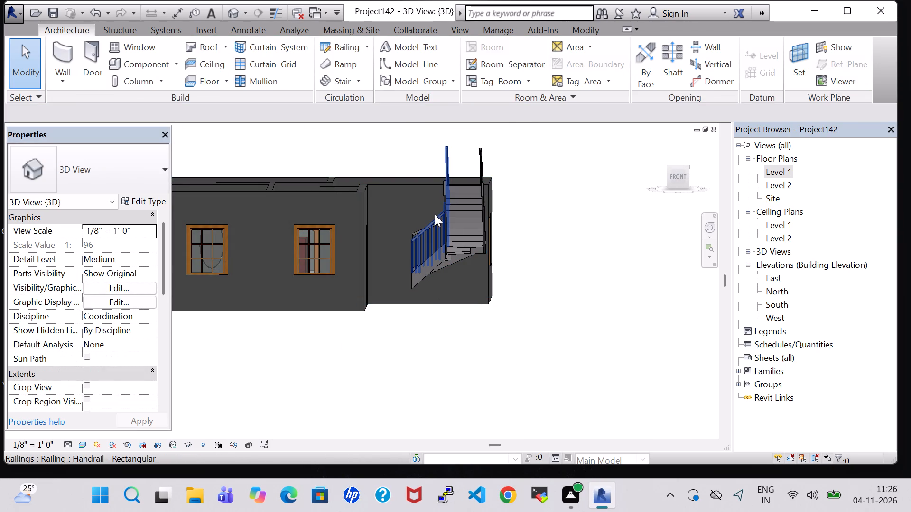
pyautogui.click(435, 214)
pyautogui.click(420, 341)
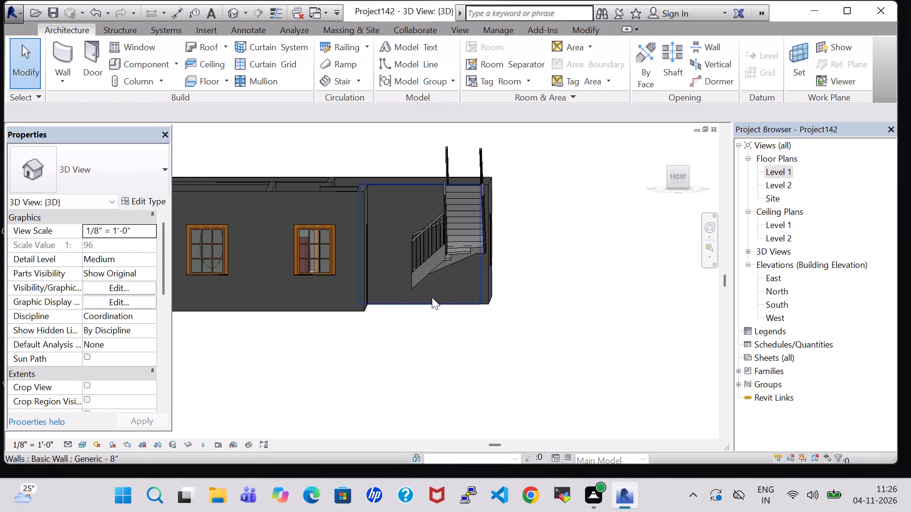
pyautogui.click(447, 263)
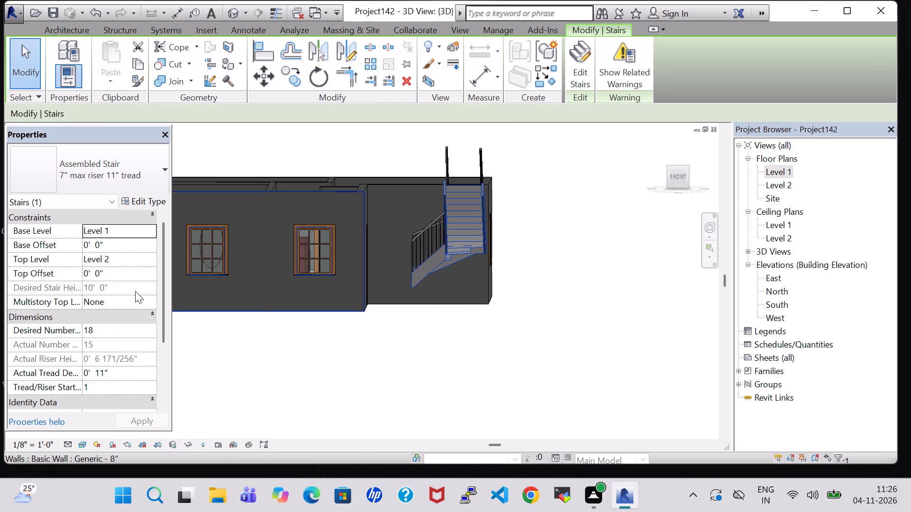
pyautogui.click(332, 411)
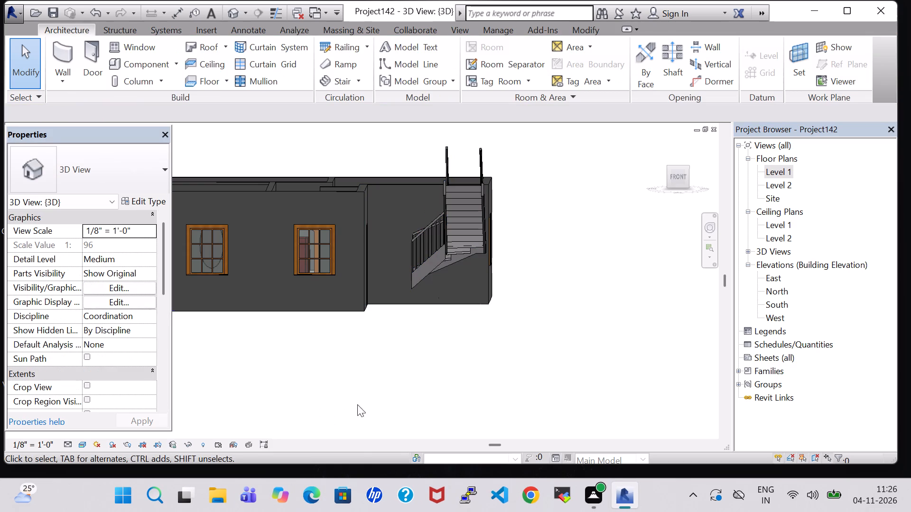
pyautogui.moveTo(400, 338); pyautogui.dragTo(405, 398, button='middle')
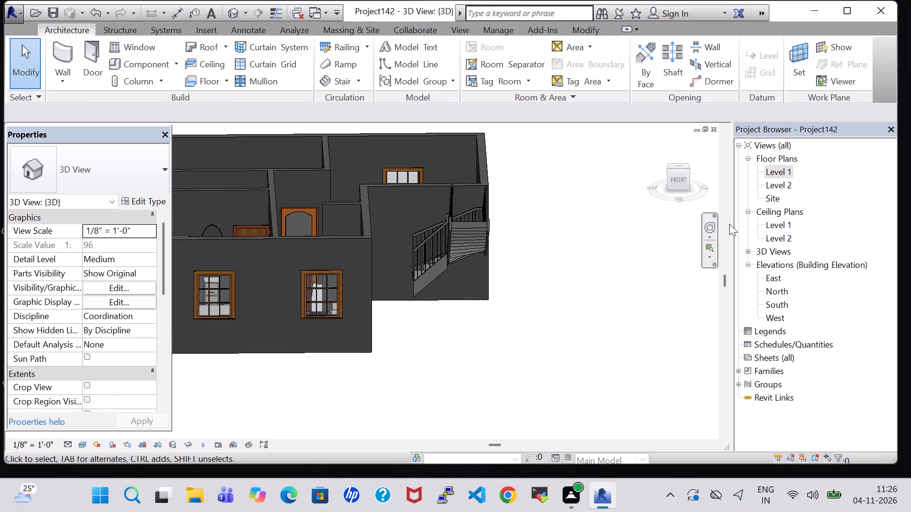
# On the Level 1 plan, extend the stair run's lower end west to about 8'-8" overall, finish the stair, and check it in 3D.
pyautogui.doubleClick(777, 170)
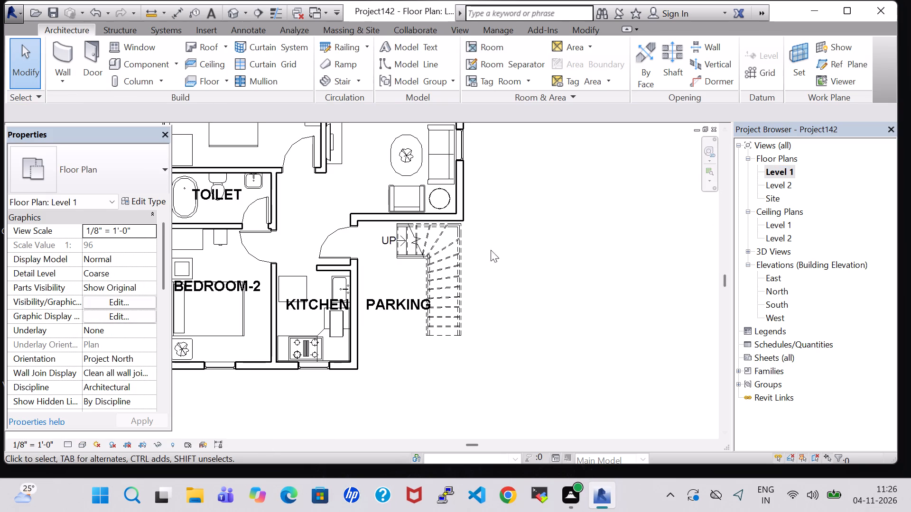
pyautogui.click(456, 246)
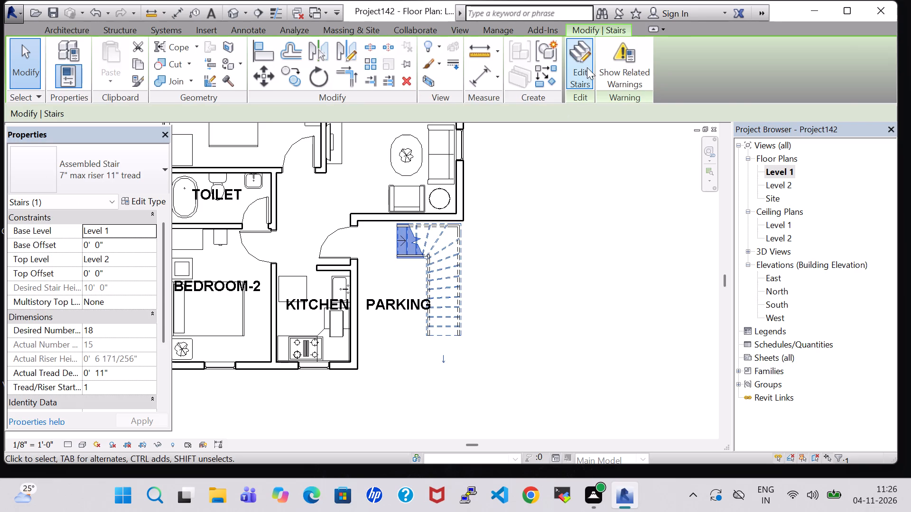
pyautogui.click(587, 67)
pyautogui.click(394, 239)
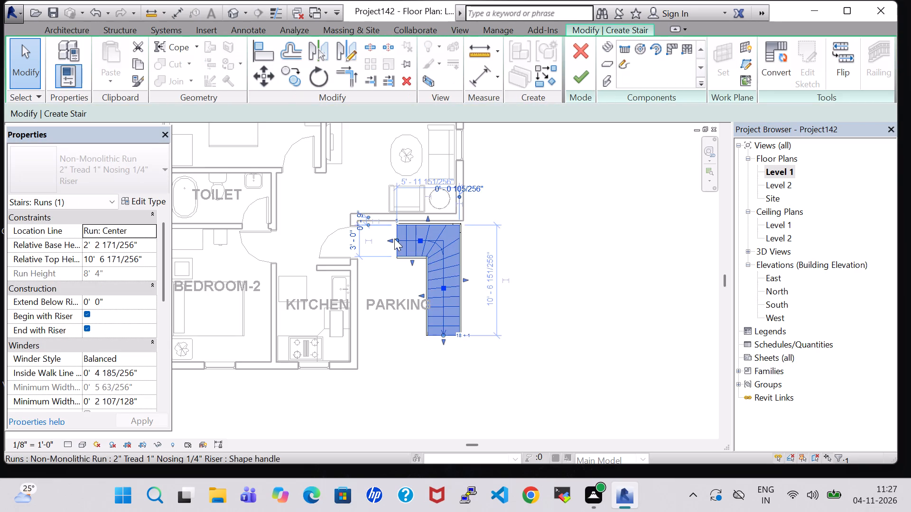
pyautogui.moveTo(398, 239); pyautogui.dragTo(381, 239)
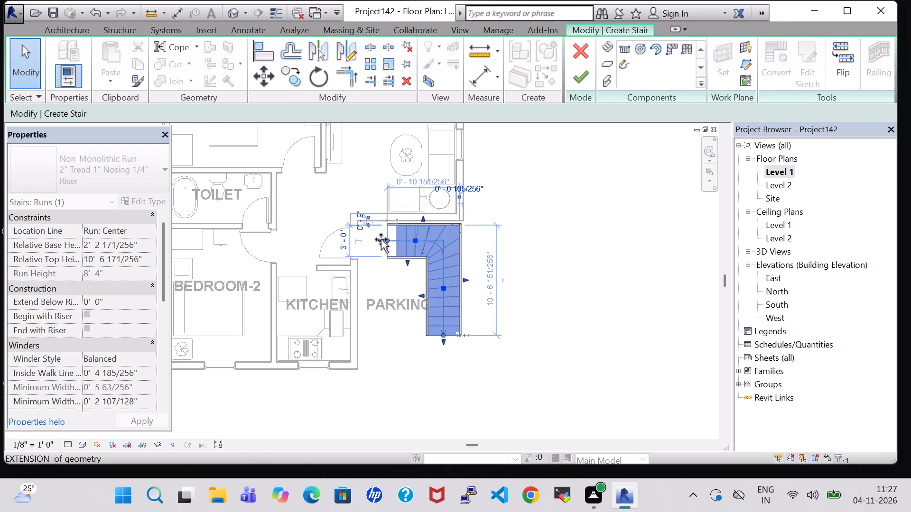
pyautogui.moveTo(381, 239); pyautogui.dragTo(369, 239)
pyautogui.click(578, 78)
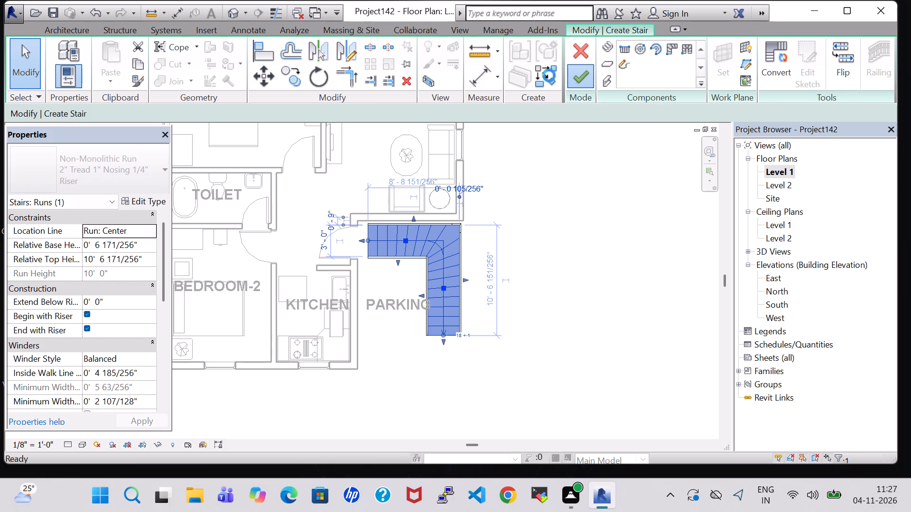
pyautogui.click(231, 12)
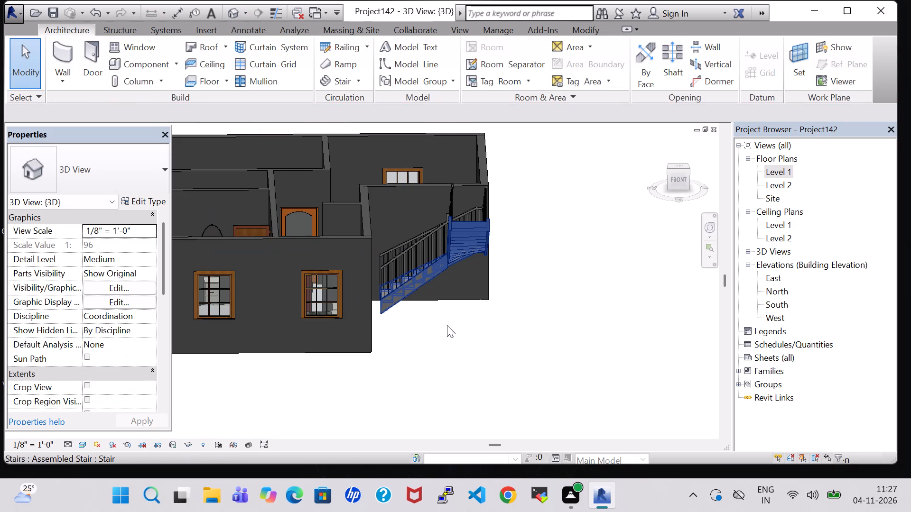
pyautogui.moveTo(379, 329); pyautogui.dragTo(376, 266, button='middle')
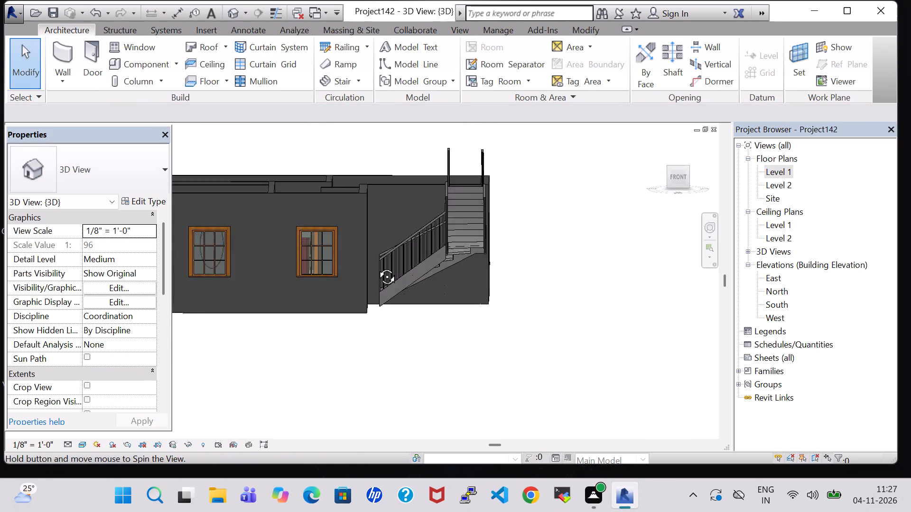
pyautogui.moveTo(376, 266); pyautogui.dragTo(374, 259, button='middle')
pyautogui.keyDown('shift'); pyautogui.moveTo(432, 259); pyautogui.dragTo(436, 393, button='middle'); pyautogui.keyUp('shift')
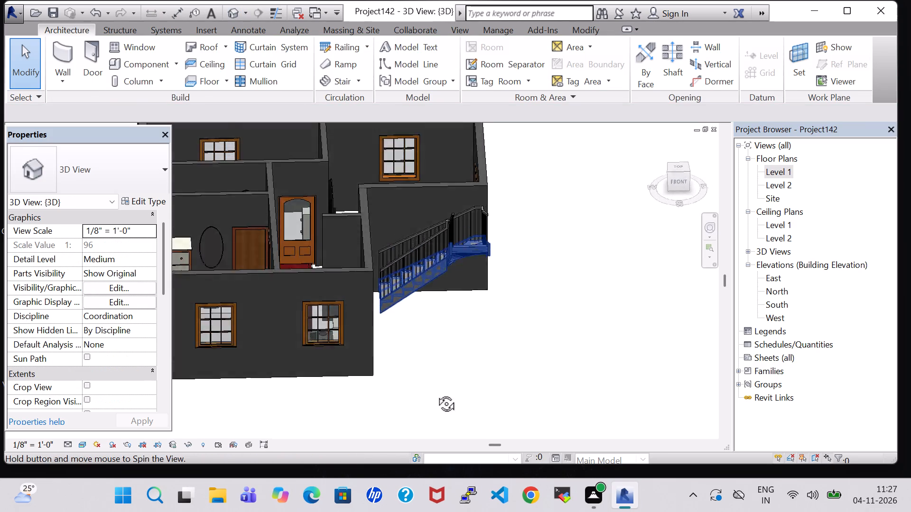
pyautogui.keyDown('shift'); pyautogui.moveTo(436, 393); pyautogui.dragTo(430, 444, button='middle'); pyautogui.keyUp('shift')
# On the Level 1 plan, nudge the whole stair three increments east, slightly past the house's east wall line.
pyautogui.doubleClick(785, 169)
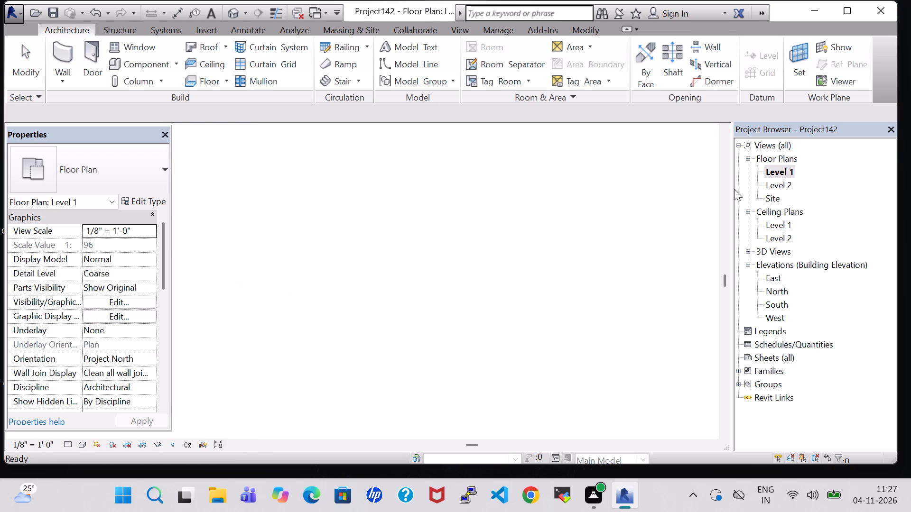
pyautogui.click(459, 260)
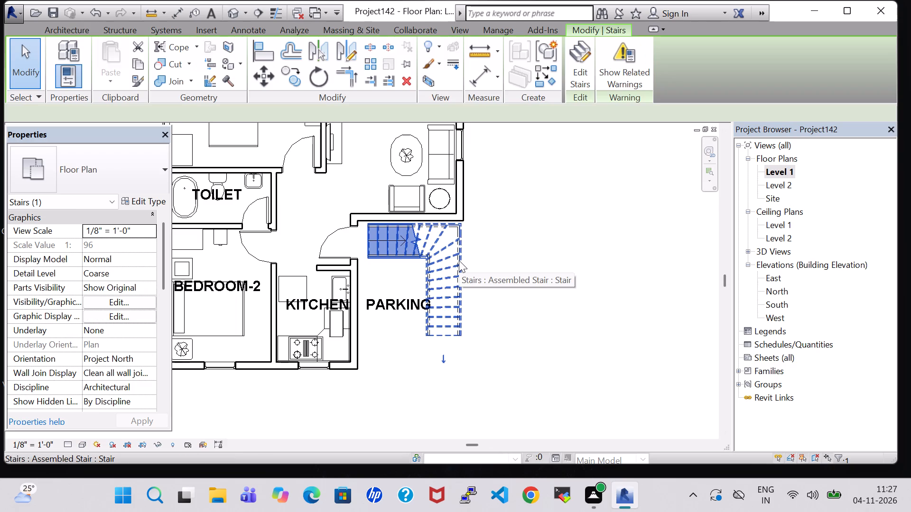
pyautogui.press('Right')
pyautogui.press('Right')
pyautogui.press('Right')
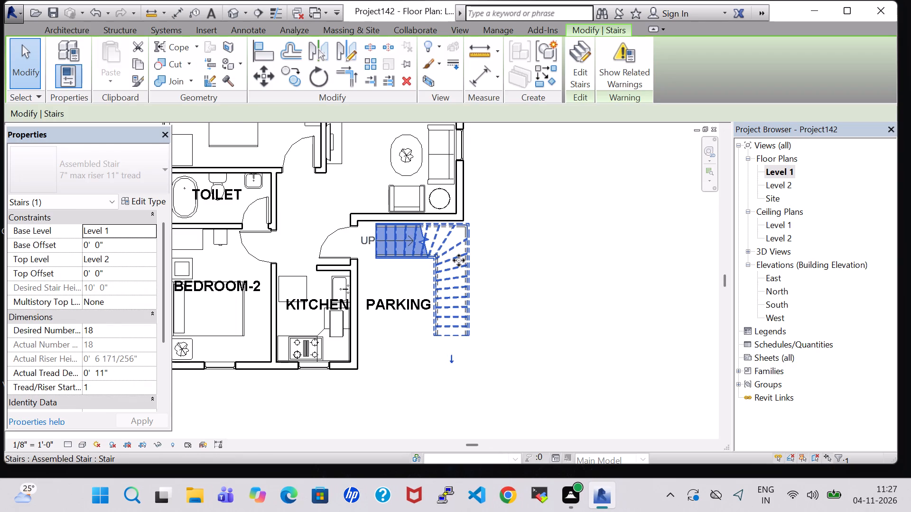
# Set the stair type's Minimum Run Width to 2' 0".
pyautogui.click(144, 197)
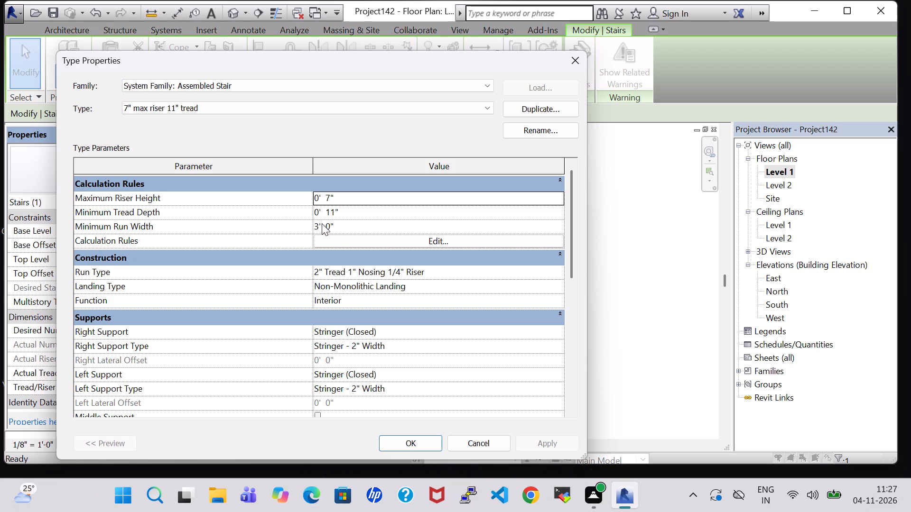
pyautogui.click(319, 226)
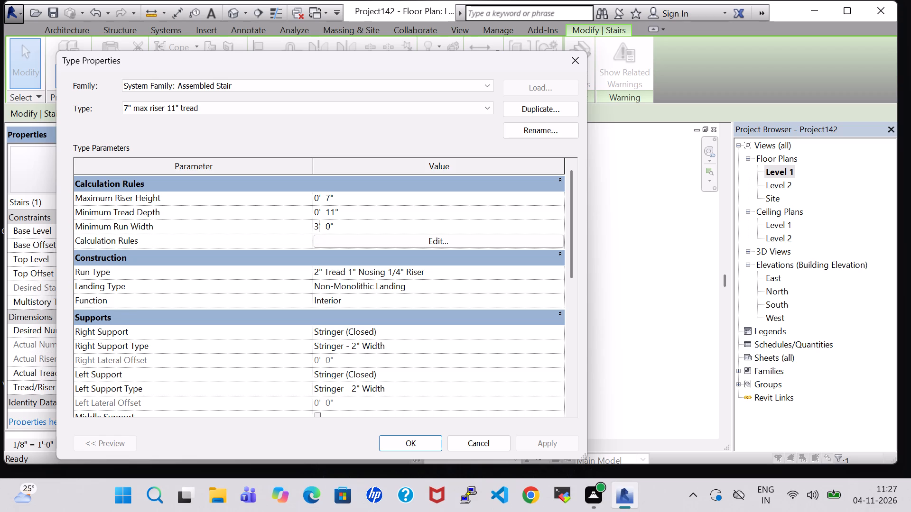
pyautogui.press('BackSpace')
pyautogui.press('2')
pyautogui.click(391, 444)
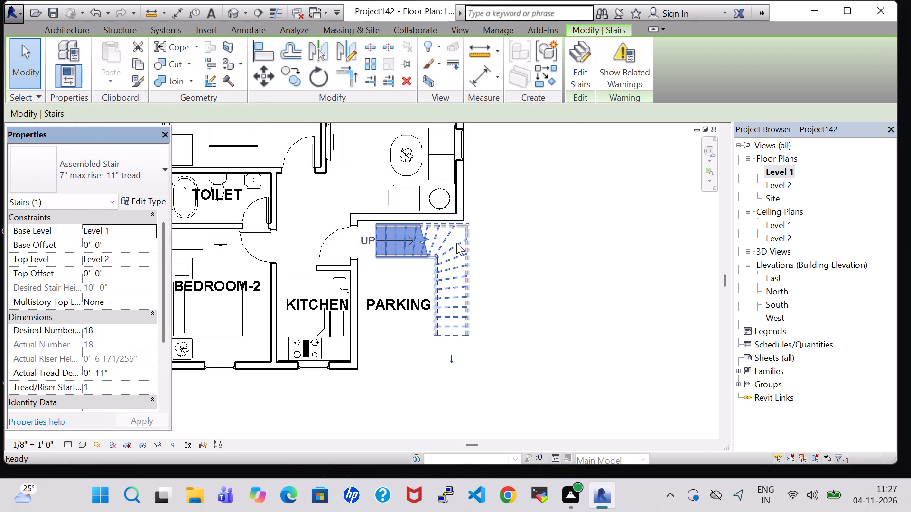
# Review the stair type's calculation, construction and support parameters.
pyautogui.click(580, 60)
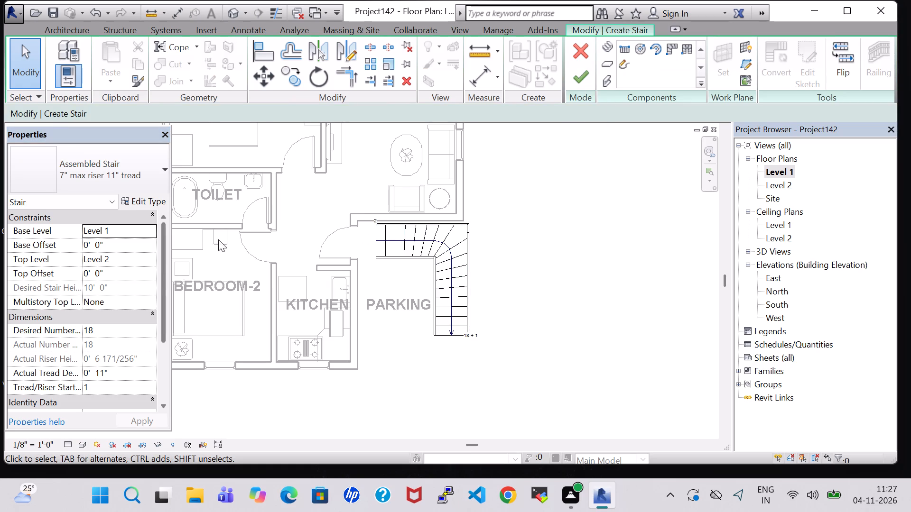
pyautogui.click(586, 46)
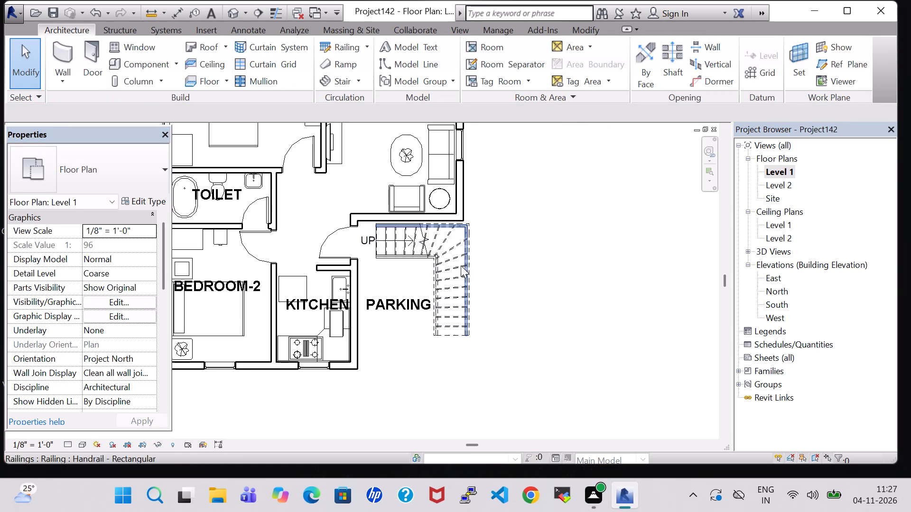
pyautogui.click(466, 263)
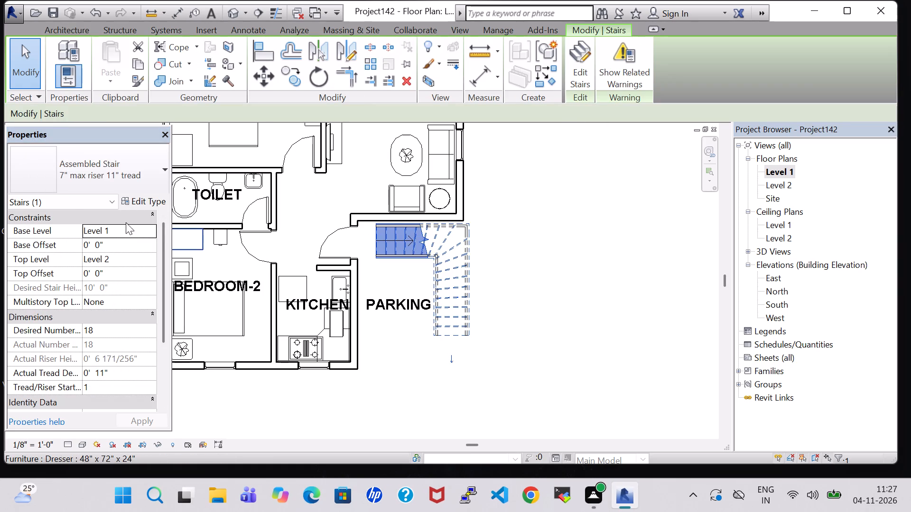
pyautogui.click(136, 196)
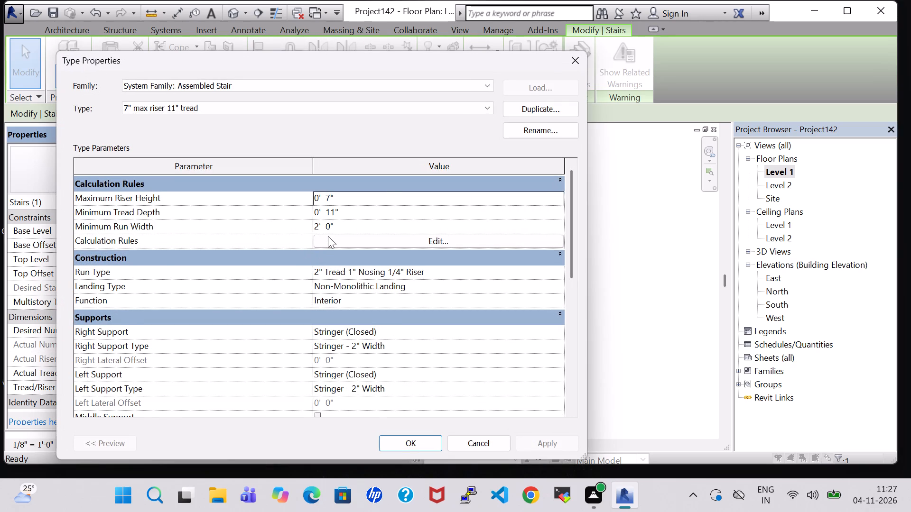
pyautogui.scroll(-4, 328, 236)
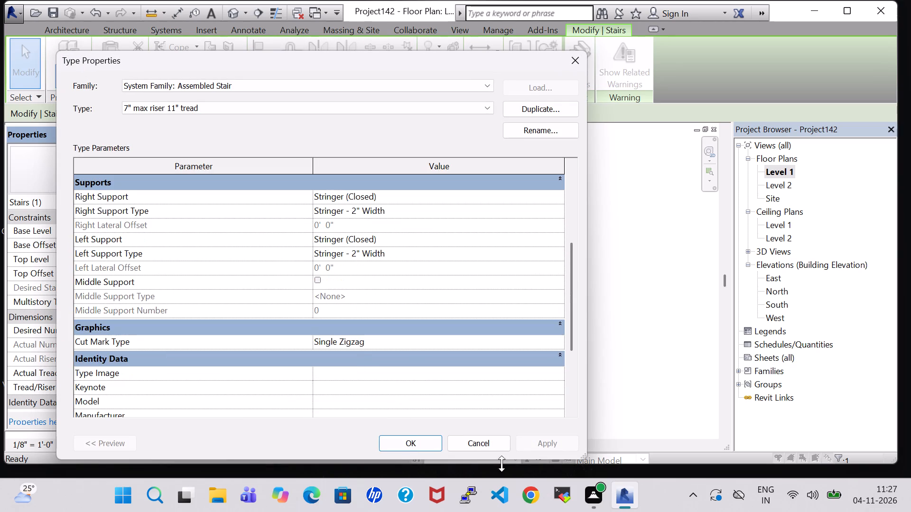
pyautogui.scroll(3, 329, 295)
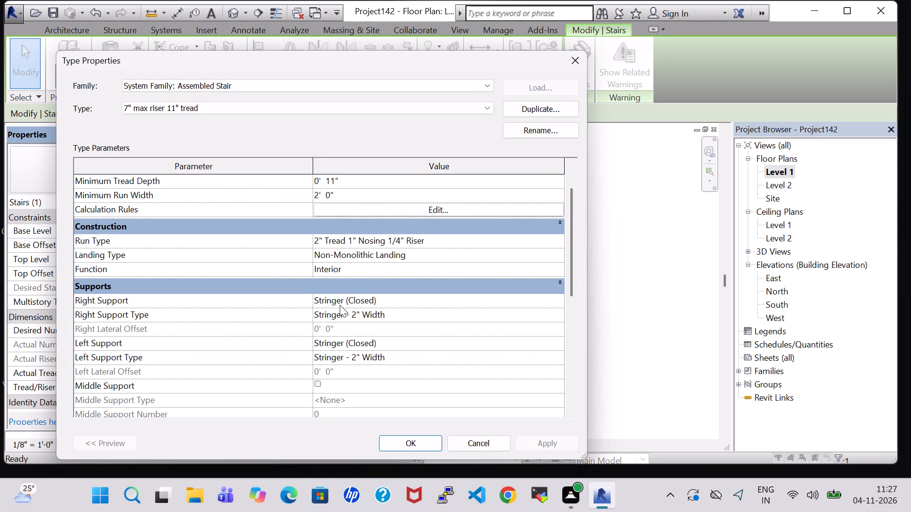
pyautogui.click(413, 443)
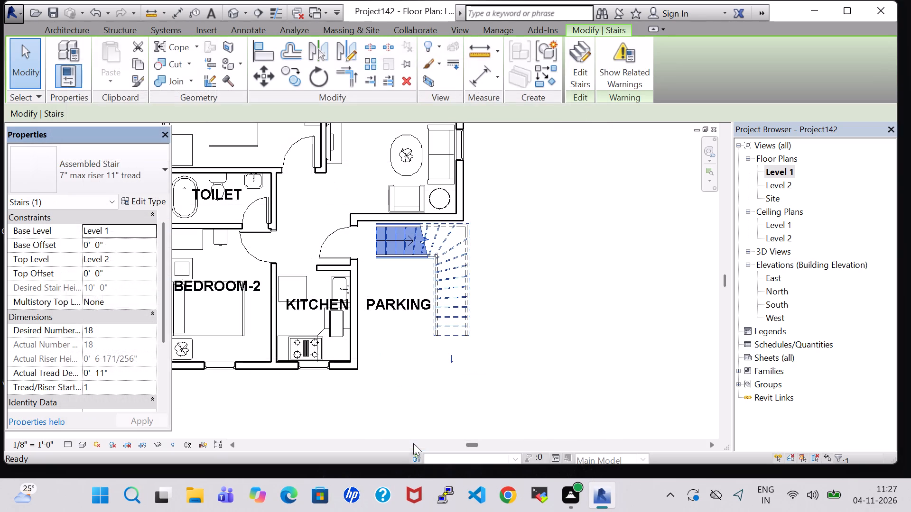
# Nudge the stair two increments south, away from the living room's south wall.
pyautogui.click(412, 396)
pyautogui.click(449, 264)
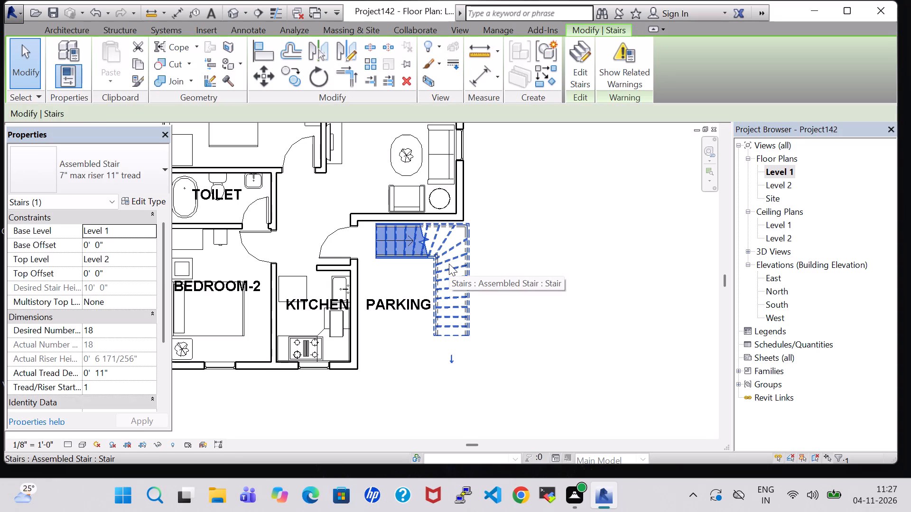
pyautogui.press('Down')
pyautogui.press('Down')
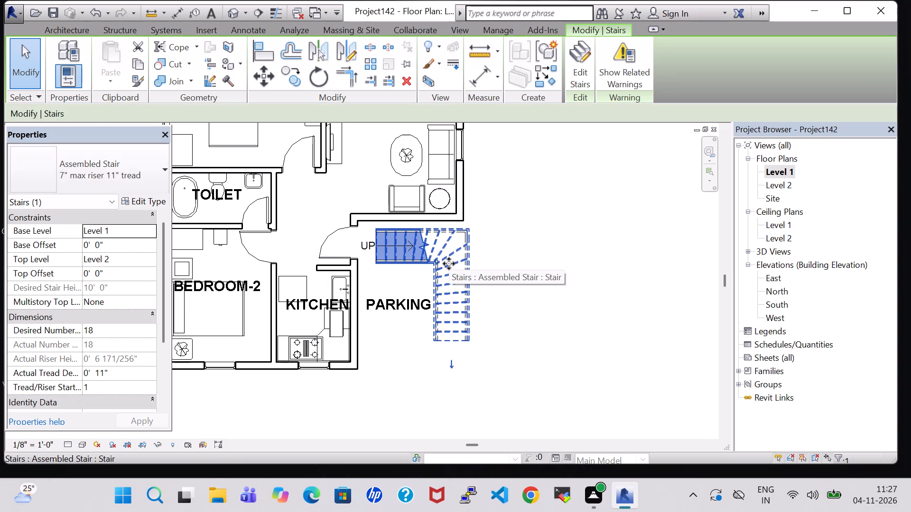
# Set the stair type's Minimum Tread Depth to 0' 8".
pyautogui.click(473, 247)
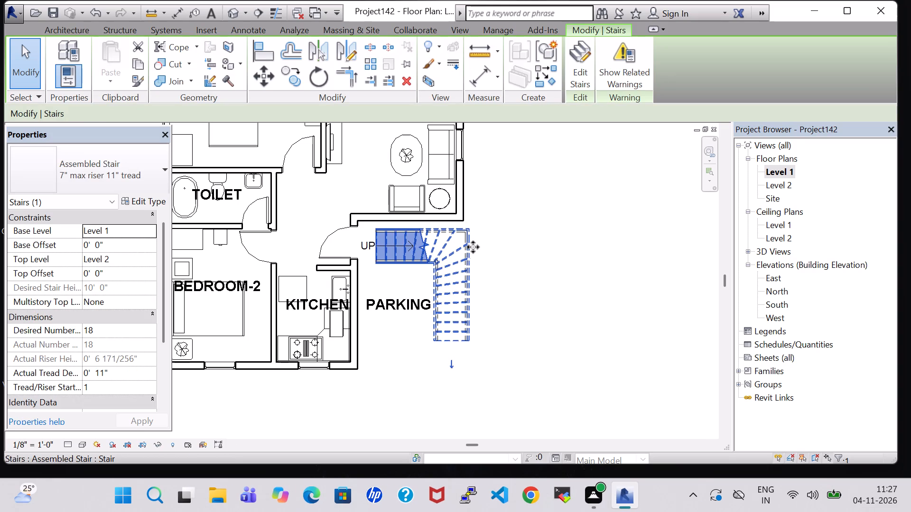
pyautogui.click(463, 289)
pyautogui.click(130, 189)
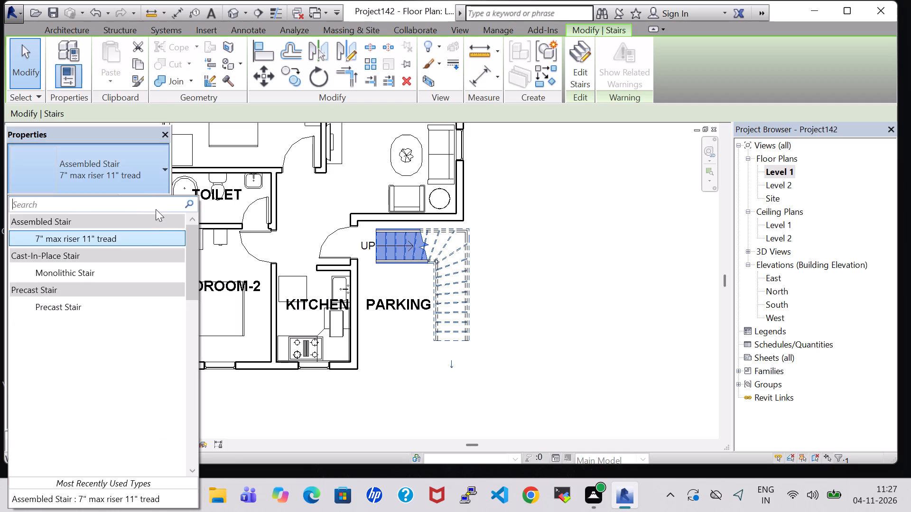
pyautogui.click(137, 178)
pyautogui.click(138, 205)
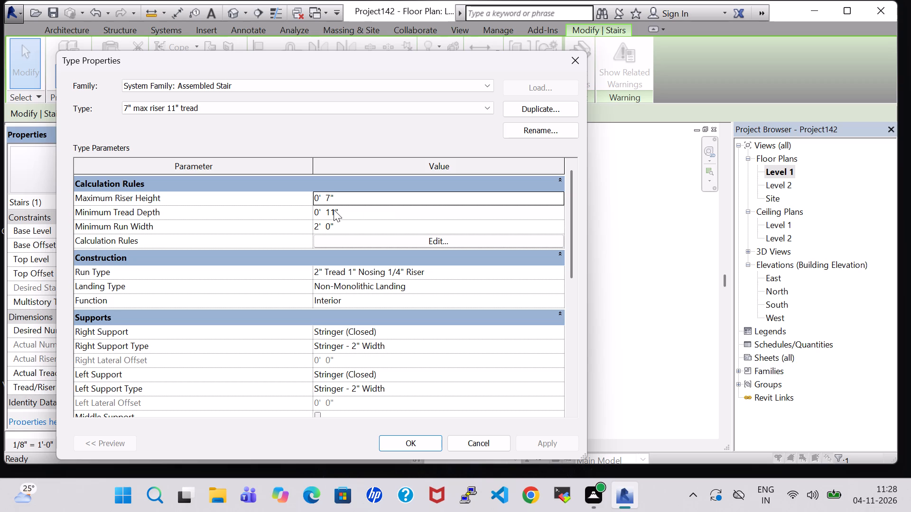
pyautogui.click(337, 214)
pyautogui.press('BackSpace')
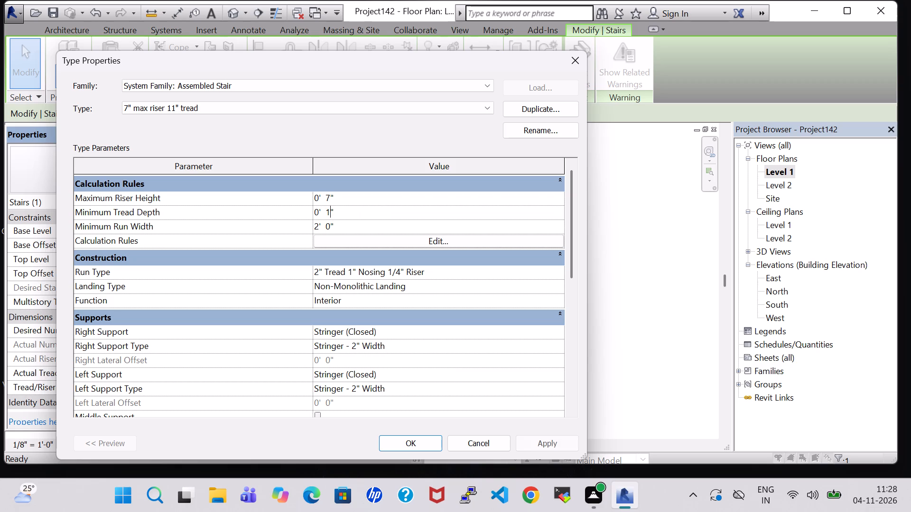
pyautogui.press('BackSpace')
pyautogui.press('8')
pyautogui.click(405, 439)
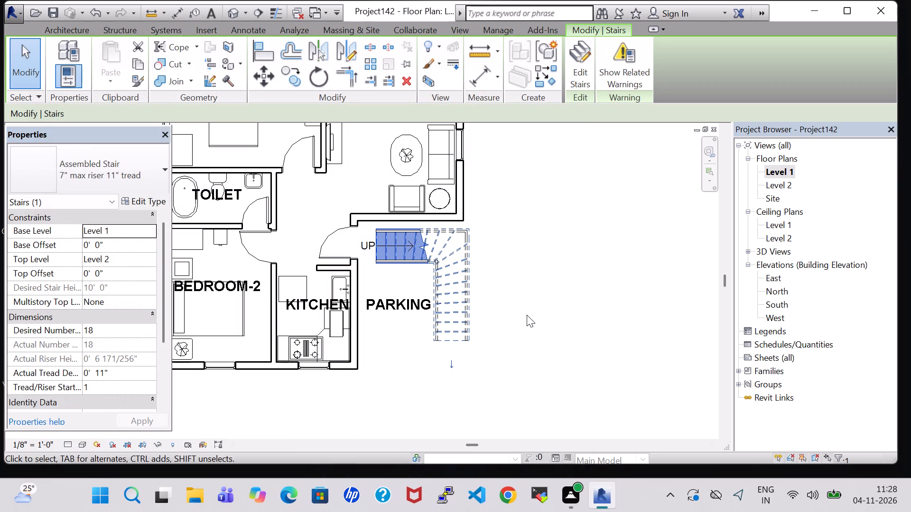
pyautogui.click(503, 280)
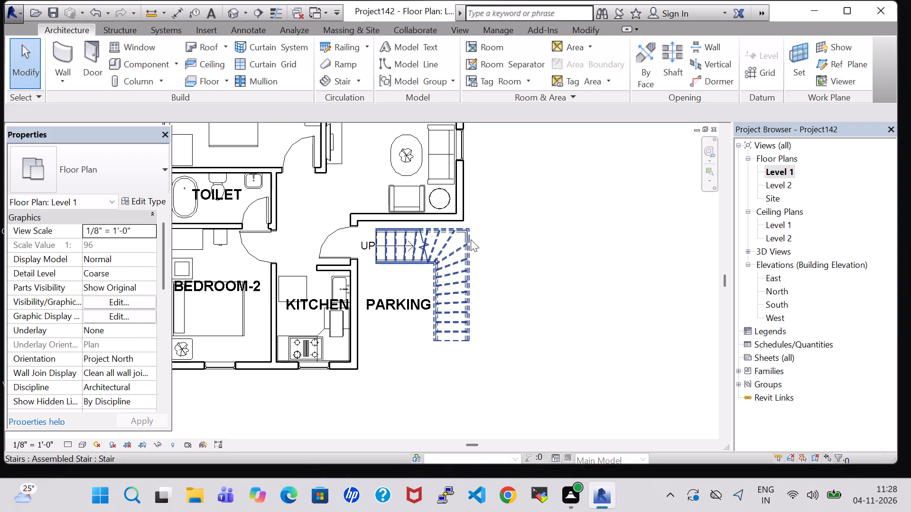
pyautogui.click(470, 239)
pyautogui.click(519, 293)
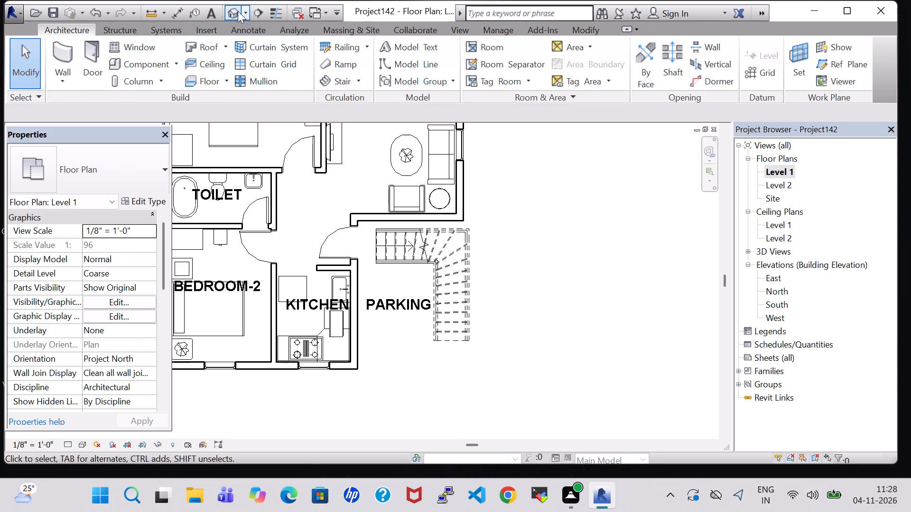
# Examine the exterior stair and its fit against the house walls from several sides in the 3D view.
pyautogui.click(233, 11)
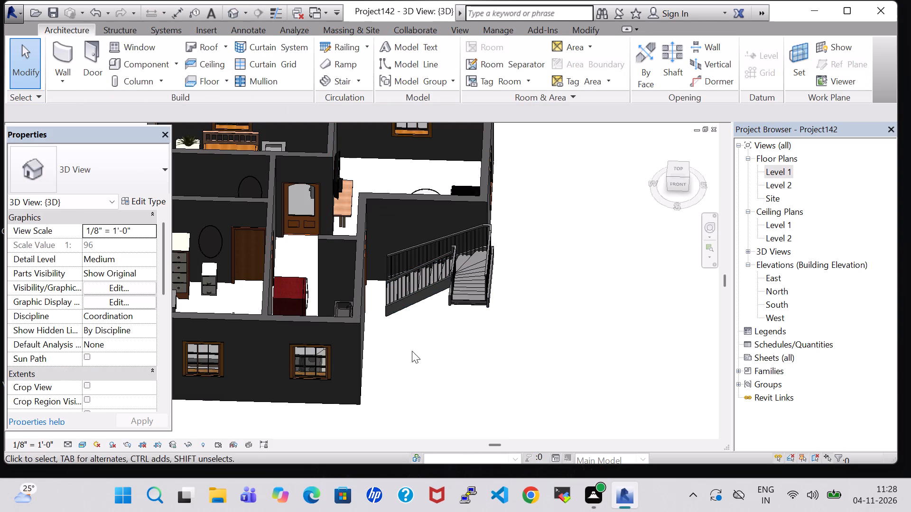
pyautogui.keyDown('shift'); pyautogui.moveTo(409, 359); pyautogui.dragTo(410, 254, button='middle'); pyautogui.keyUp('shift')
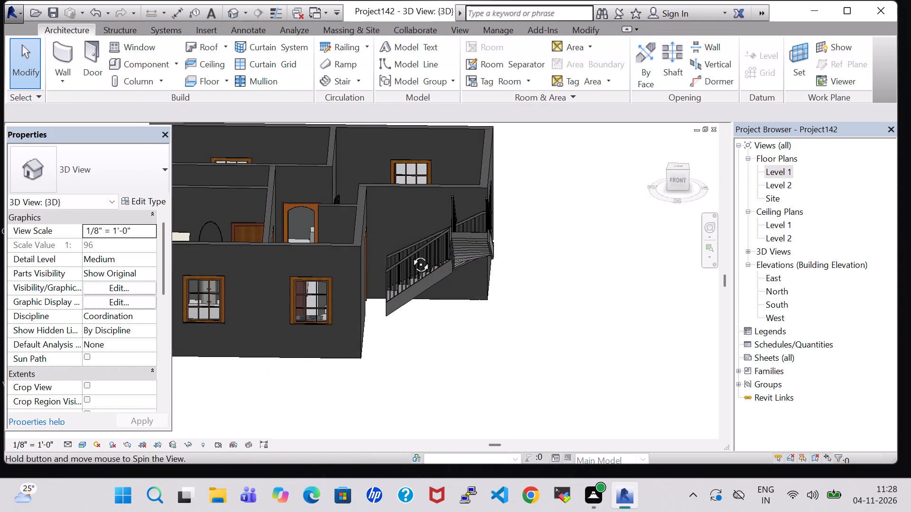
pyautogui.keyDown('shift'); pyautogui.moveTo(410, 254); pyautogui.dragTo(425, 367, button='middle'); pyautogui.keyUp('shift')
pyautogui.keyDown('shift'); pyautogui.scroll(1, 417, 305); pyautogui.keyUp('shift')
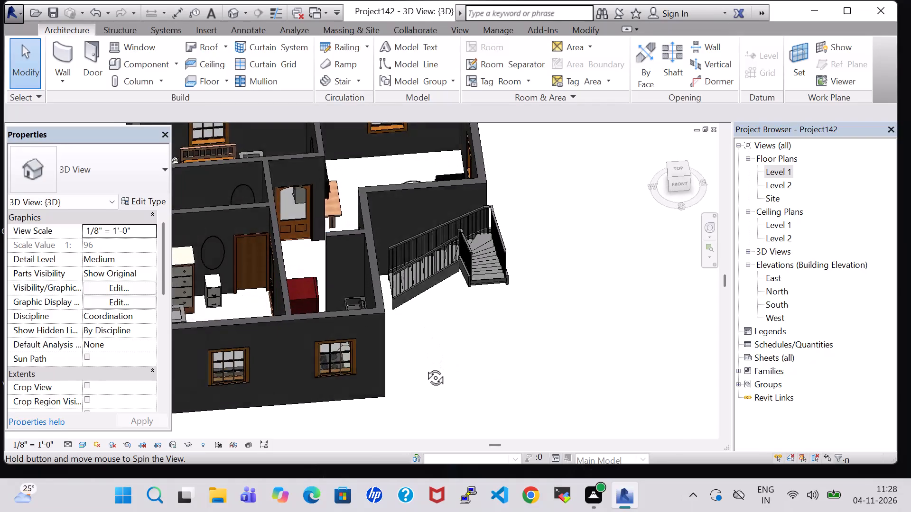
pyautogui.keyDown('shift'); pyautogui.moveTo(425, 367); pyautogui.dragTo(418, 387, button='middle'); pyautogui.keyUp('shift')
pyautogui.moveTo(417, 387); pyautogui.dragTo(378, 336, button='middle')
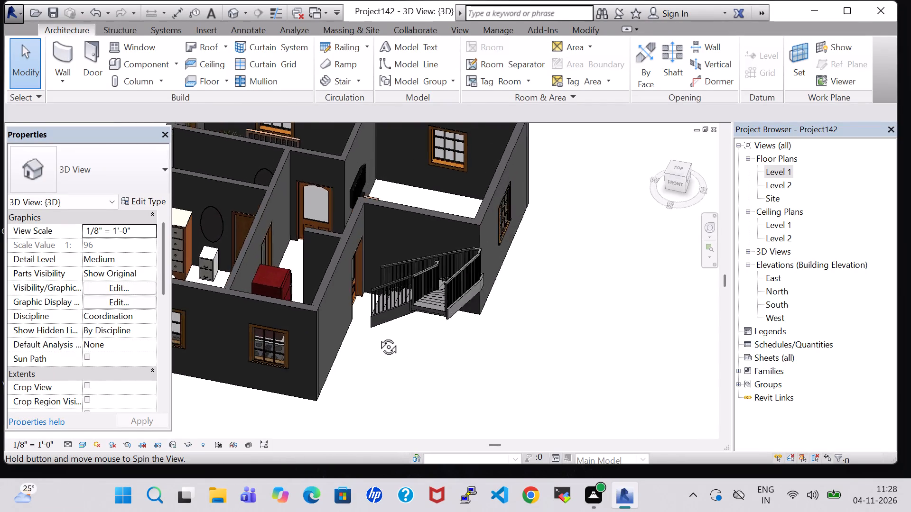
pyautogui.moveTo(378, 336); pyautogui.dragTo(254, 336, button='middle')
pyautogui.scroll(-2, 262, 339)
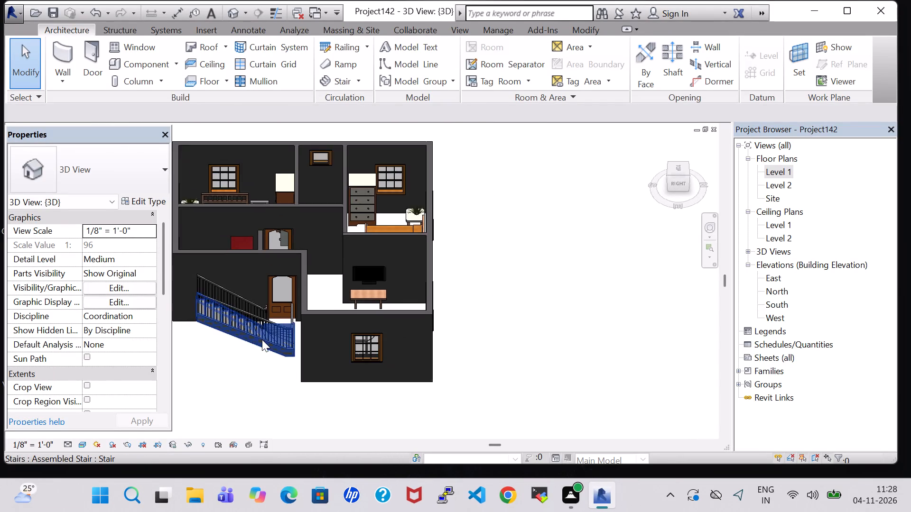
pyautogui.scroll(-3, 262, 339)
pyautogui.keyDown('shift'); pyautogui.moveTo(262, 339); pyautogui.dragTo(302, 367, button='middle'); pyautogui.keyUp('shift')
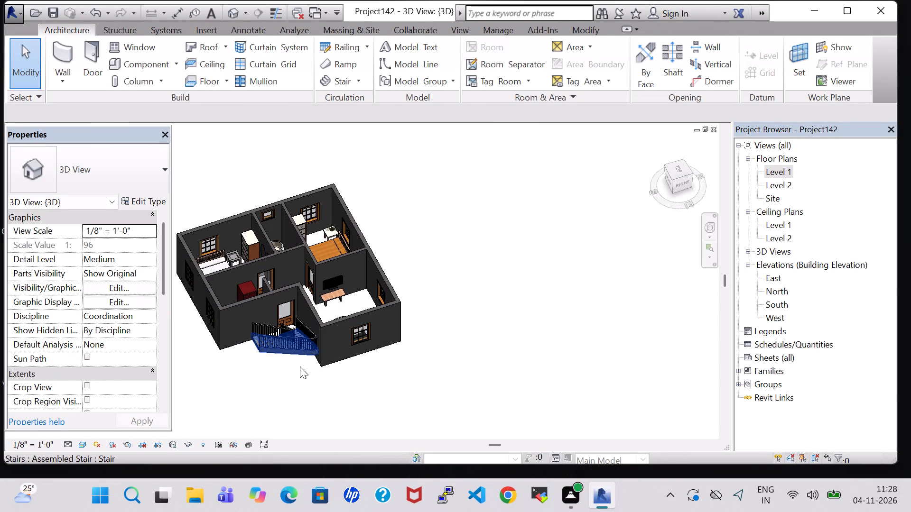
pyautogui.moveTo(297, 366); pyautogui.dragTo(372, 294, button='middle')
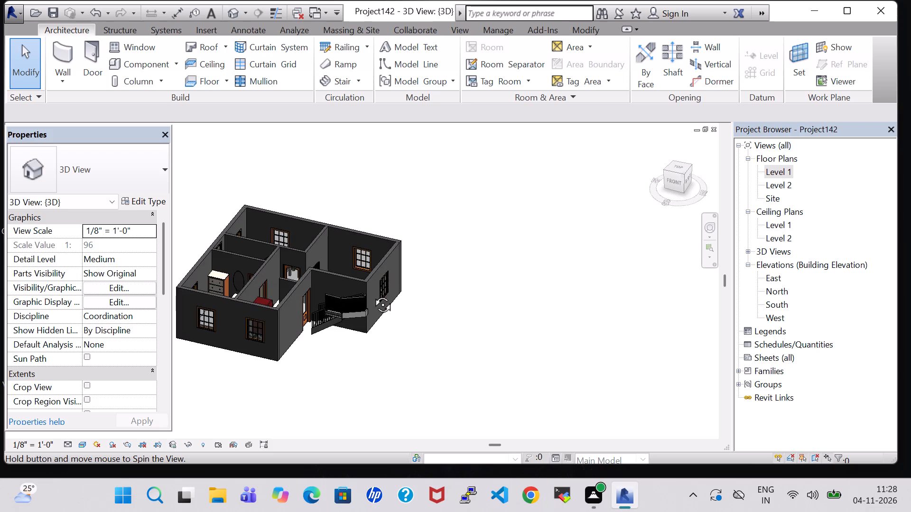
pyautogui.moveTo(372, 294); pyautogui.dragTo(361, 286, button='middle')
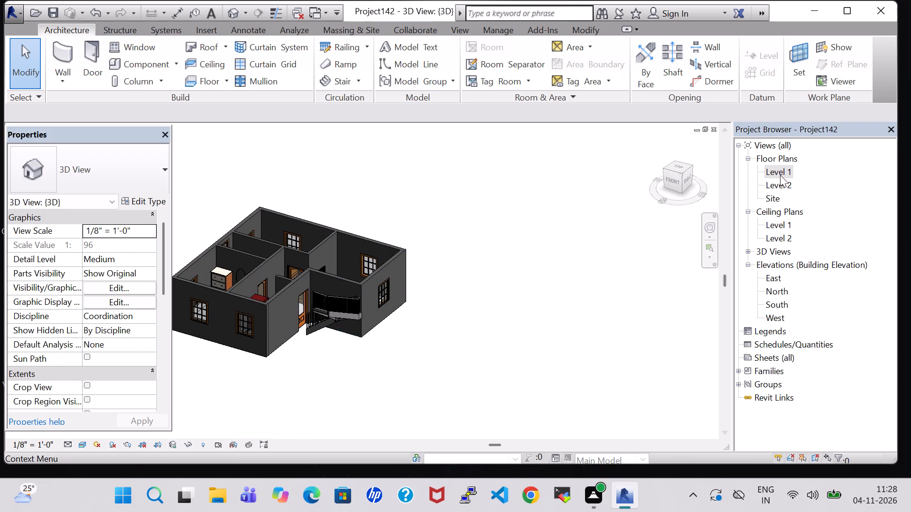
# On the Level 1 plan, start a Generic - 12" floor and draw its 28' 8" boundary line along the north wall's outer face.
pyautogui.doubleClick(780, 175)
pyautogui.scroll(-5, 563, 273)
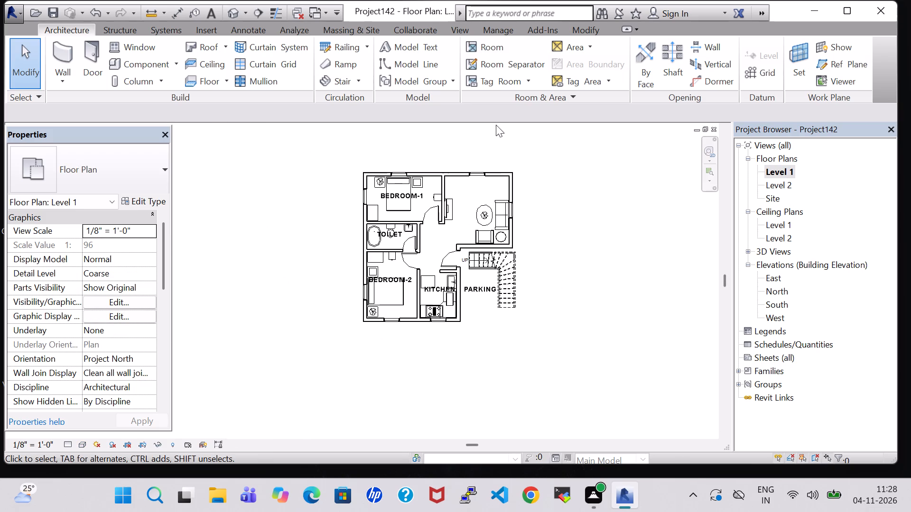
pyautogui.click(207, 77)
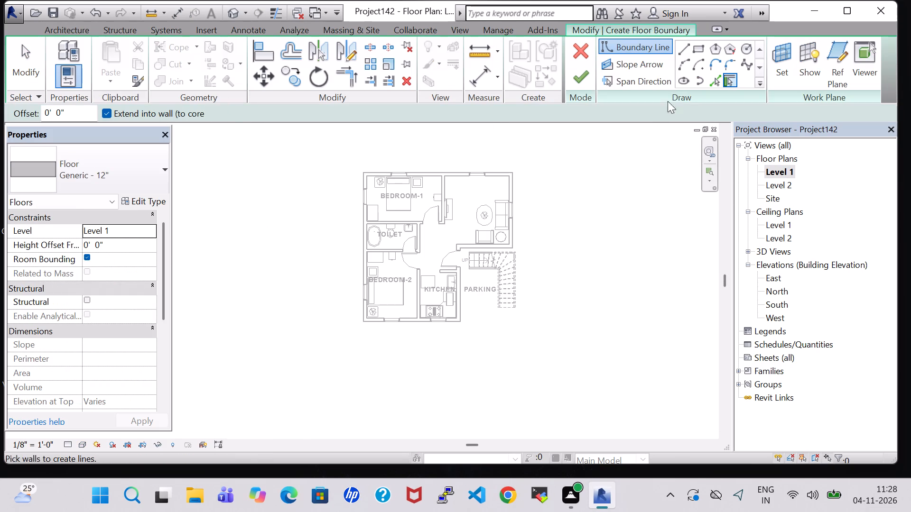
pyautogui.click(679, 47)
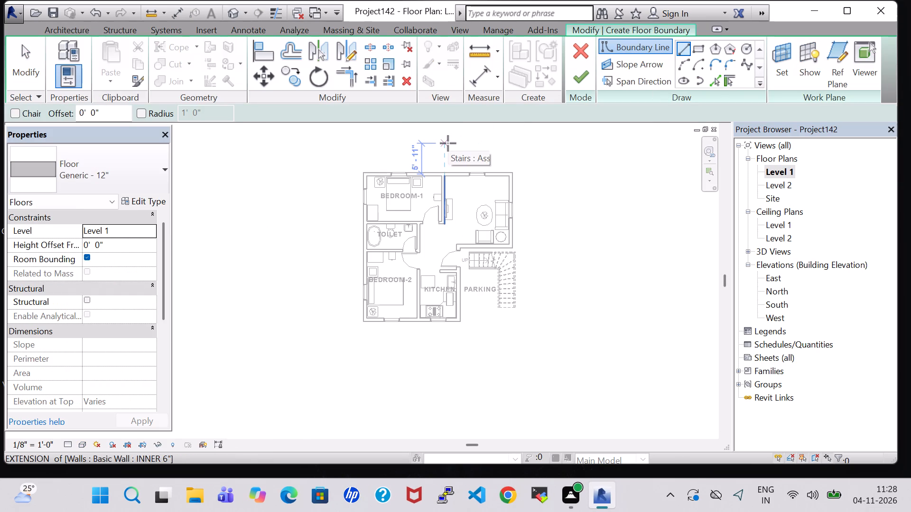
pyautogui.scroll(6, 448, 143)
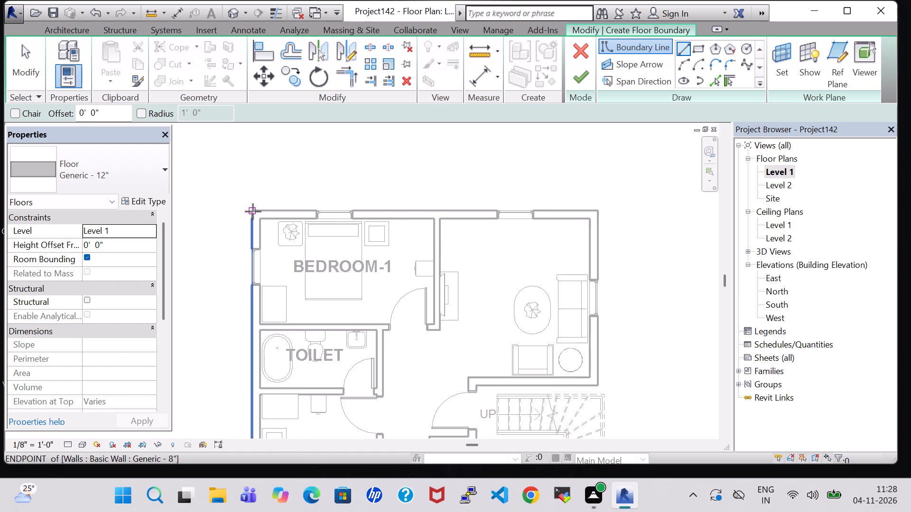
pyautogui.click(253, 211)
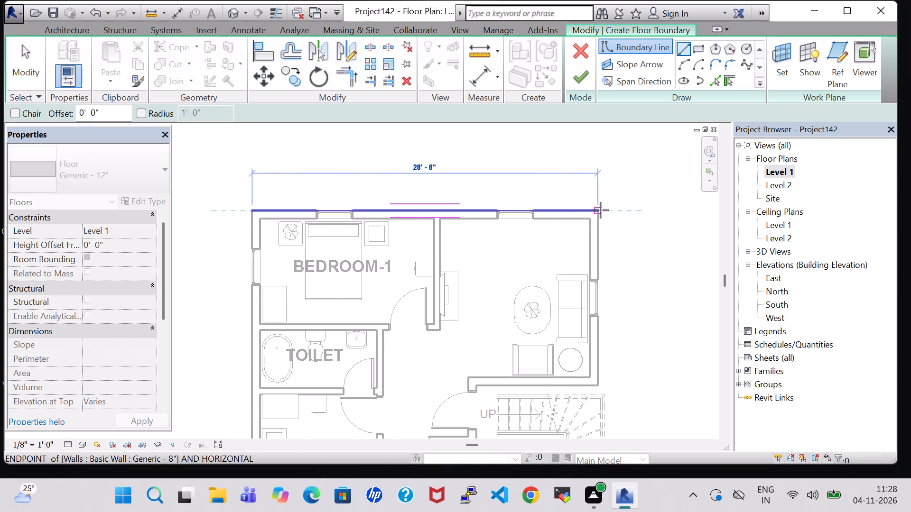
pyautogui.click(601, 210)
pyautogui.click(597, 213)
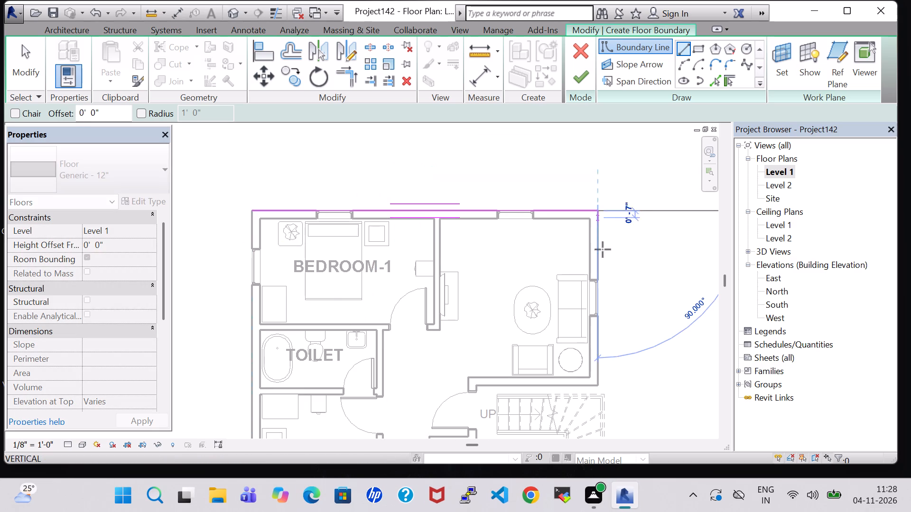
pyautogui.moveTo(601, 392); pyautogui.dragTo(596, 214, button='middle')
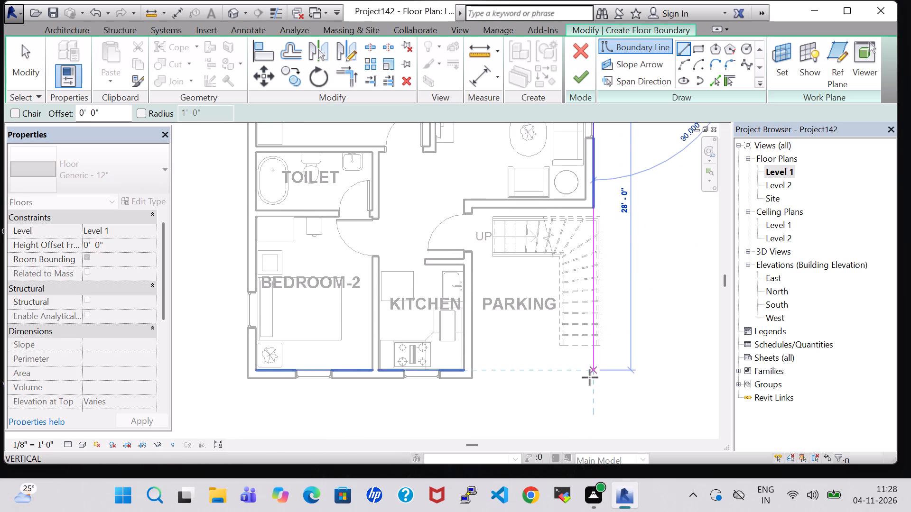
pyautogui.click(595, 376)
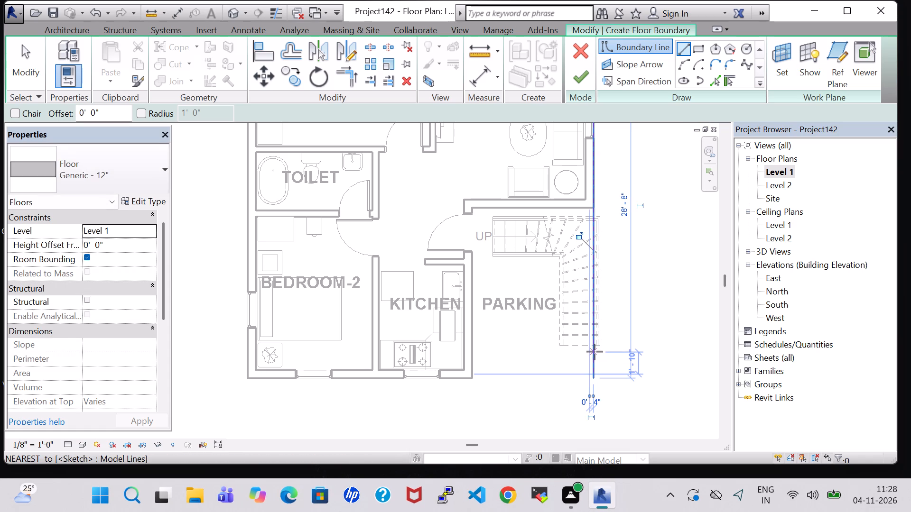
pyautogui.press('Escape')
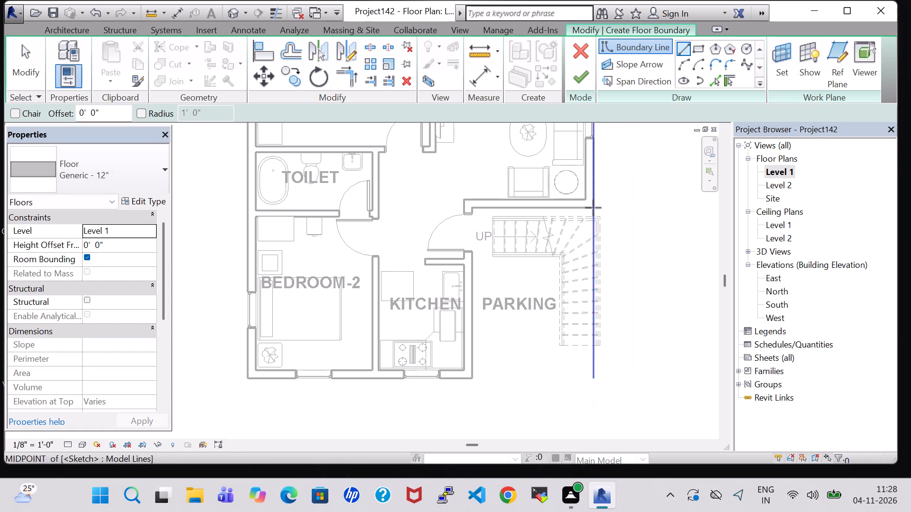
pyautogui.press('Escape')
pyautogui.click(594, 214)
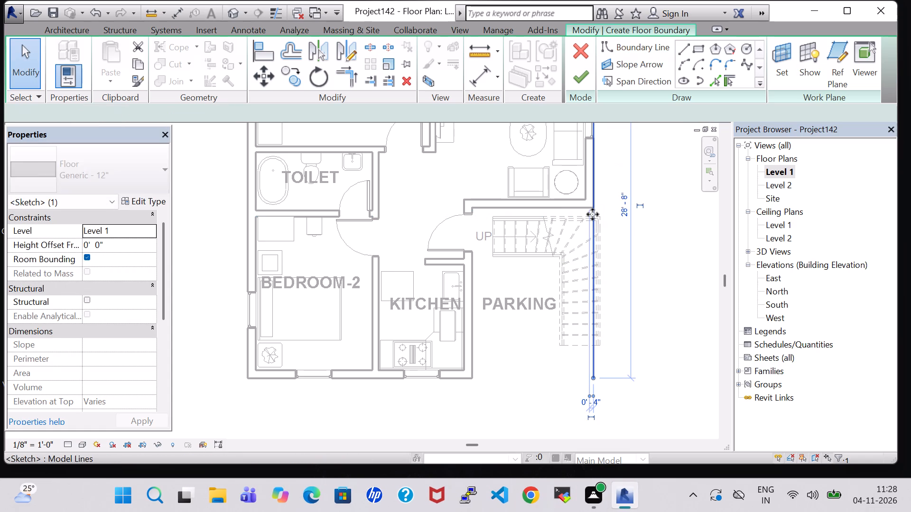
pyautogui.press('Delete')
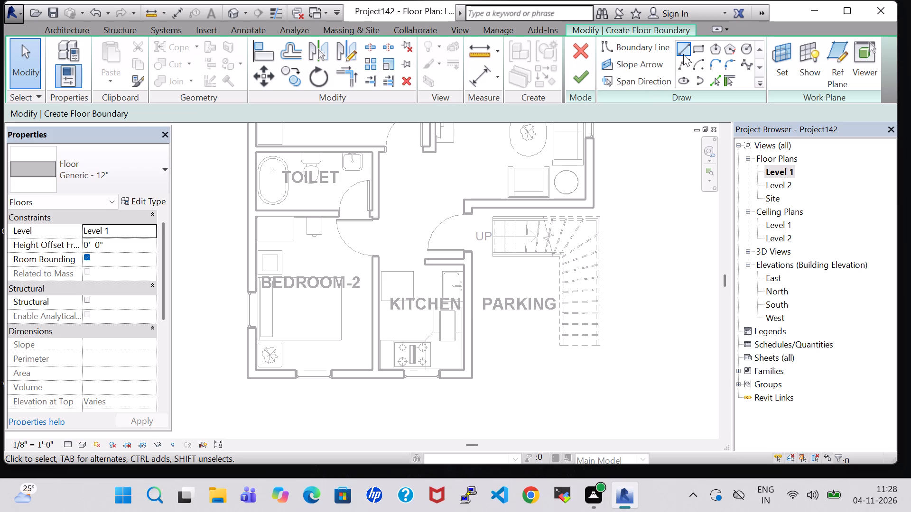
# Draw floor boundary lines 14' 6" along the living room's east wall and about 10' 1" along its south wall's outer face.
pyautogui.click(683, 54)
pyautogui.moveTo(586, 205); pyautogui.dragTo(596, 306, button='middle')
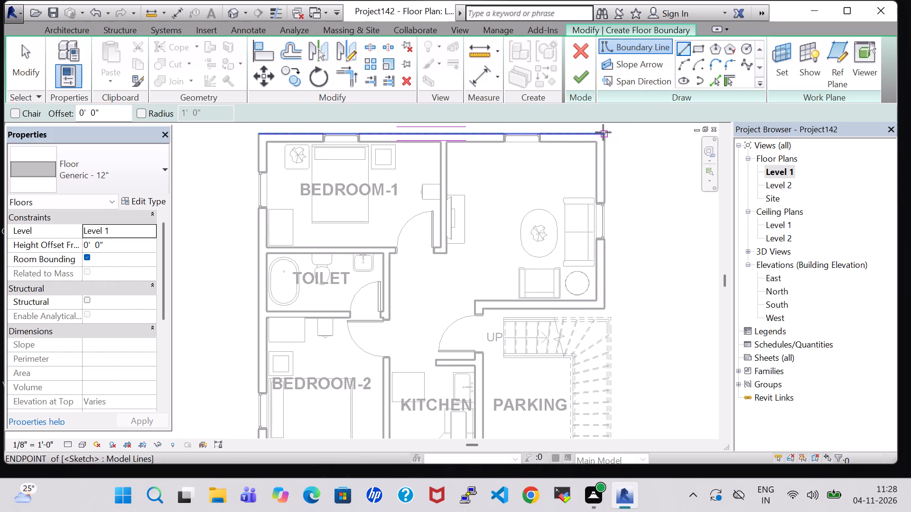
pyautogui.click(604, 134)
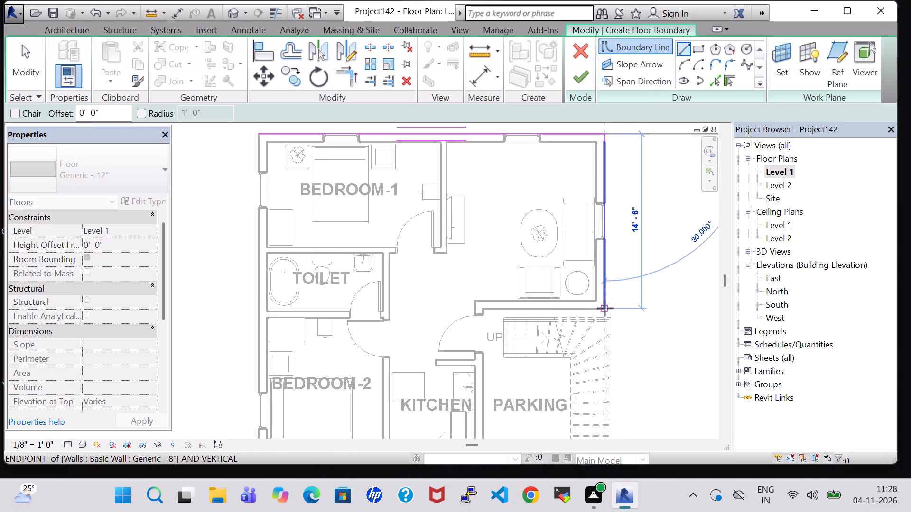
pyautogui.click(605, 308)
pyautogui.click(483, 310)
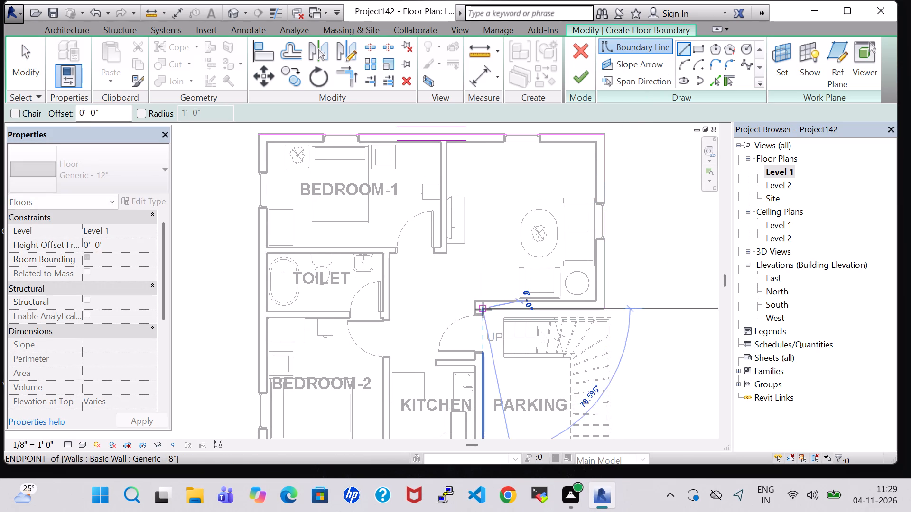
pyautogui.click(606, 307)
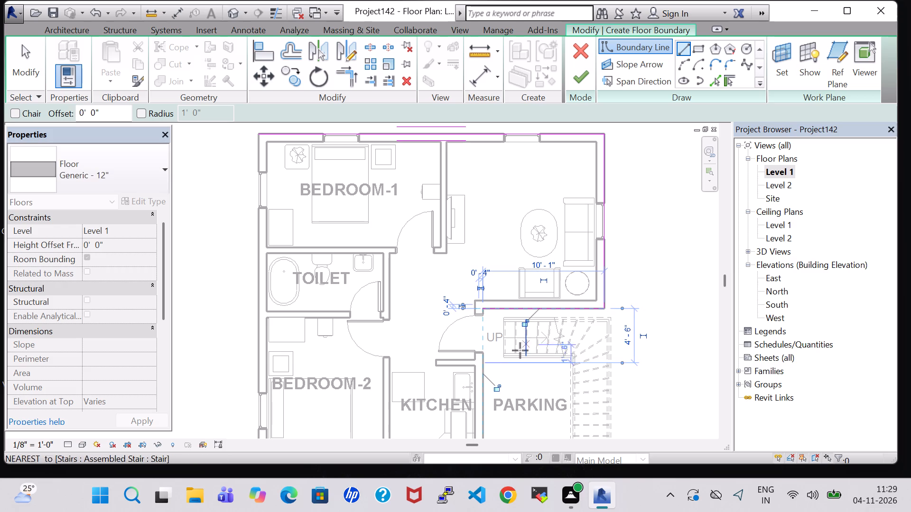
# Close the floor boundary along the kitchen's east wall, the 18' 7" south wall and the west wall, and finish the floor.
pyautogui.moveTo(510, 391); pyautogui.dragTo(530, 245, button='middle')
pyautogui.click(502, 333)
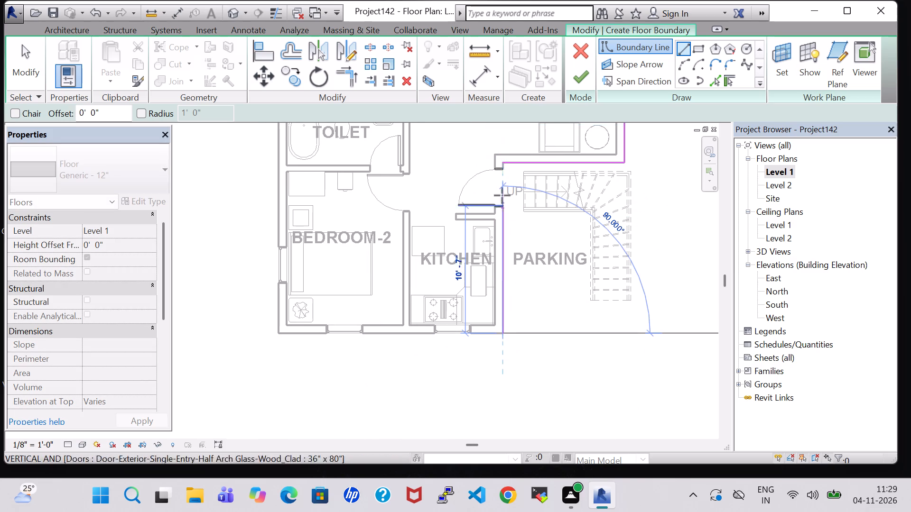
pyautogui.click(503, 165)
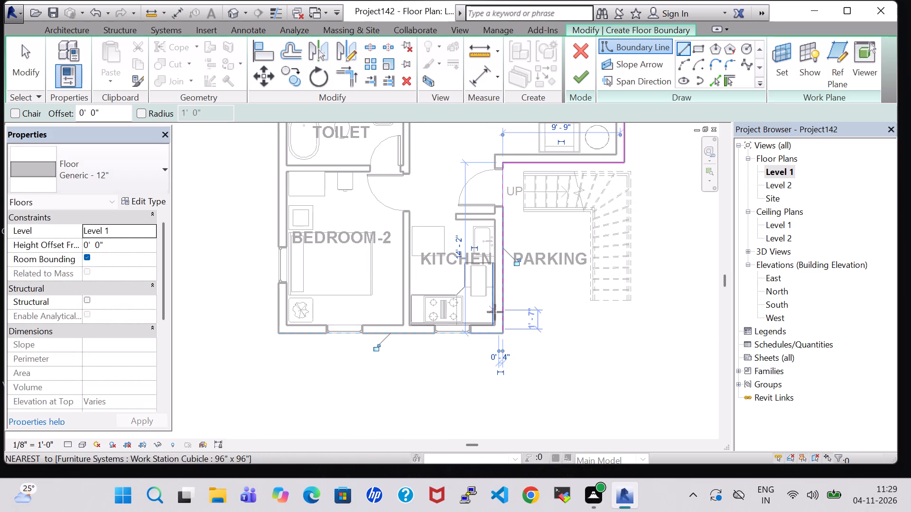
pyautogui.click(504, 332)
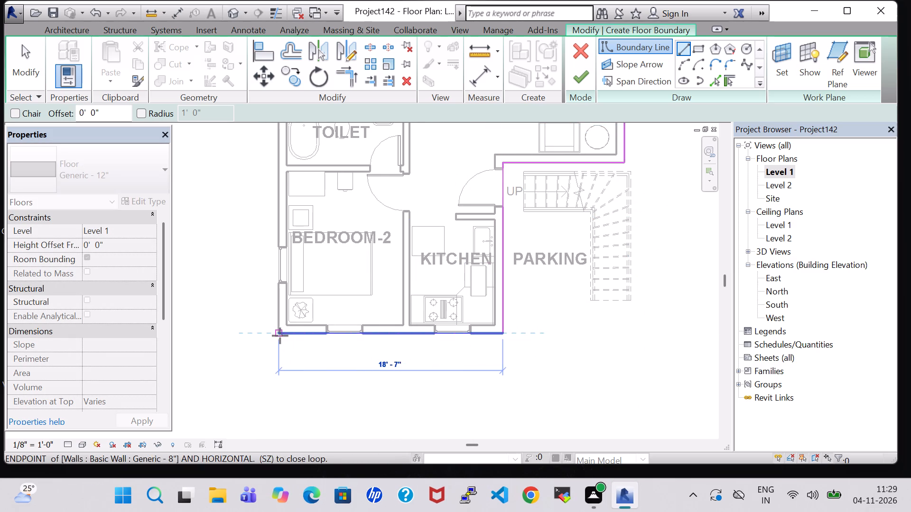
pyautogui.click(280, 336)
pyautogui.click(280, 334)
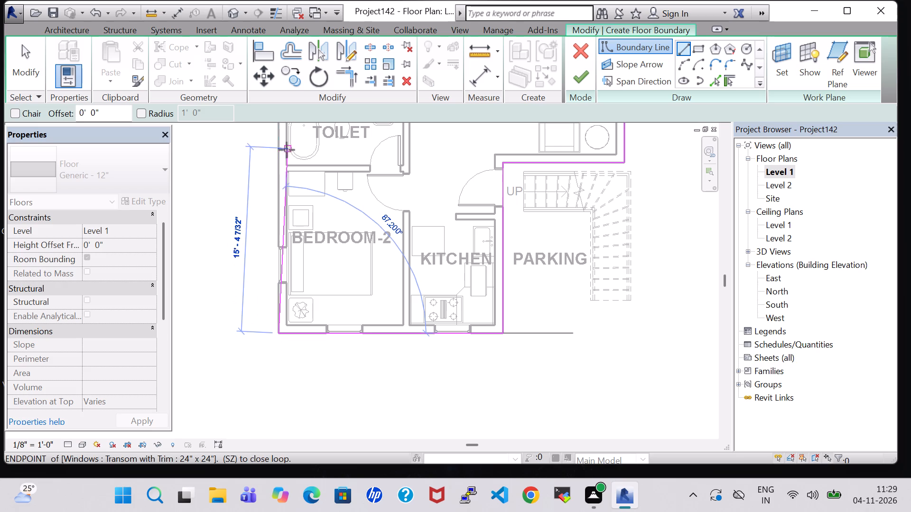
pyautogui.moveTo(280, 146); pyautogui.dragTo(286, 476, button='middle')
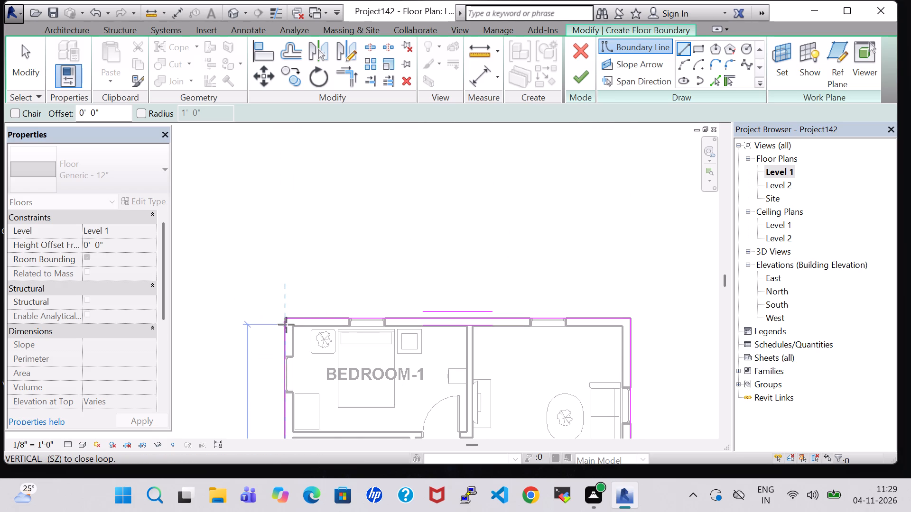
pyautogui.click(286, 315)
pyautogui.click(580, 78)
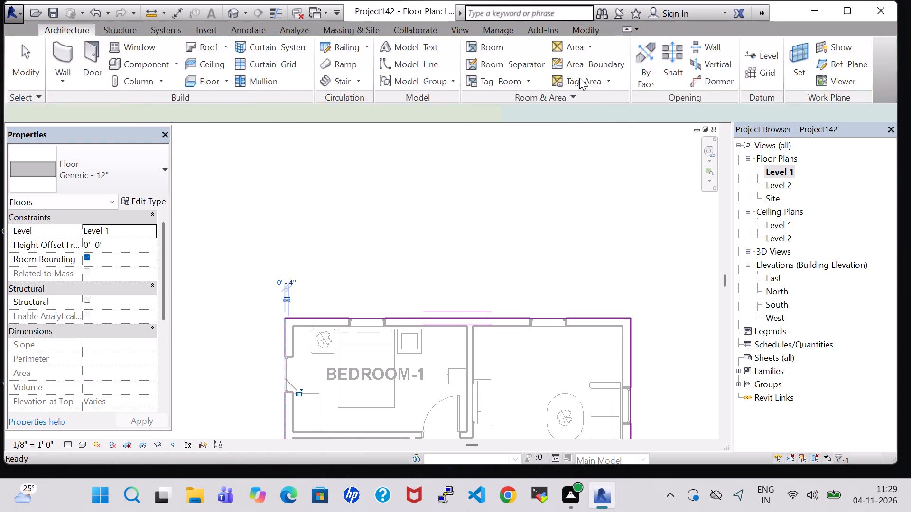
pyautogui.scroll(-3, 553, 207)
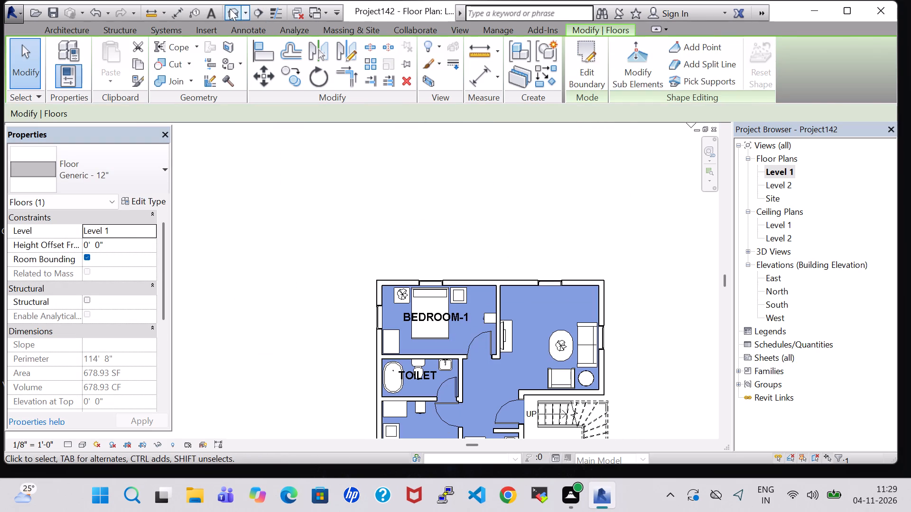
pyautogui.click(230, 9)
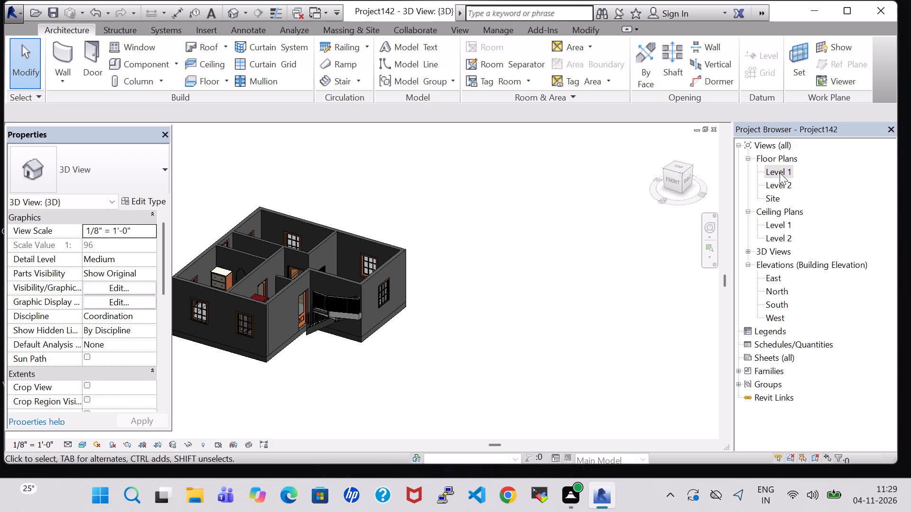
# On the Level 1 plan, enclose the parking area with room separation lines along its open east side (about 13' 10") and south side.
pyautogui.doubleClick(780, 173)
pyautogui.scroll(-4, 485, 227)
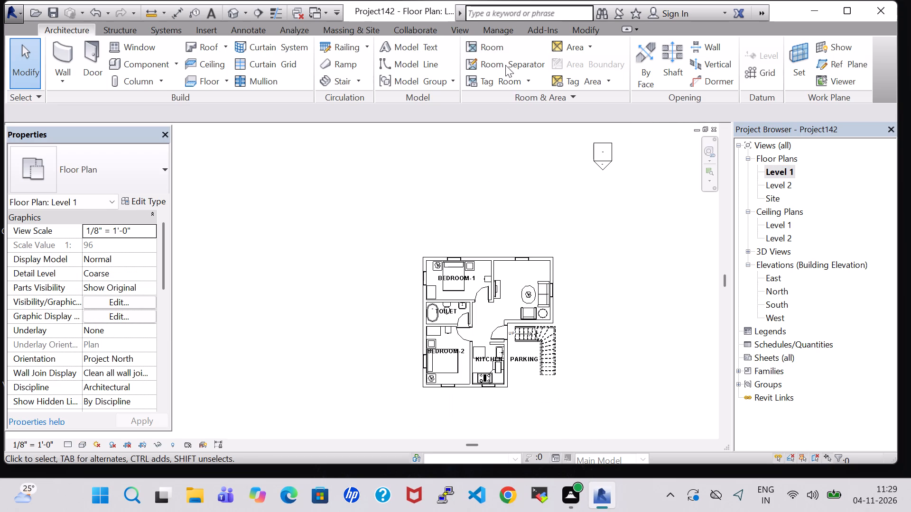
pyautogui.click(504, 64)
pyautogui.moveTo(616, 318); pyautogui.dragTo(586, 230, button='middle')
pyautogui.scroll(7, 516, 250)
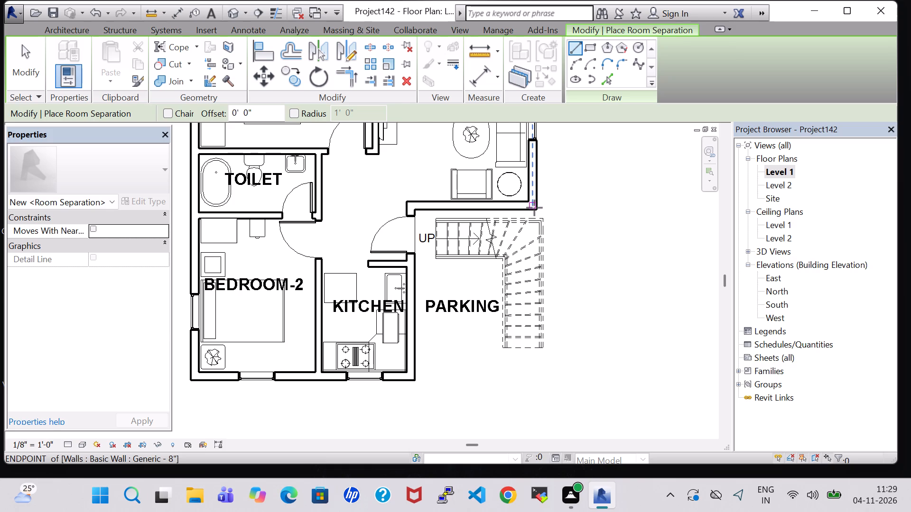
pyautogui.scroll(3, 534, 208)
pyautogui.click(539, 210)
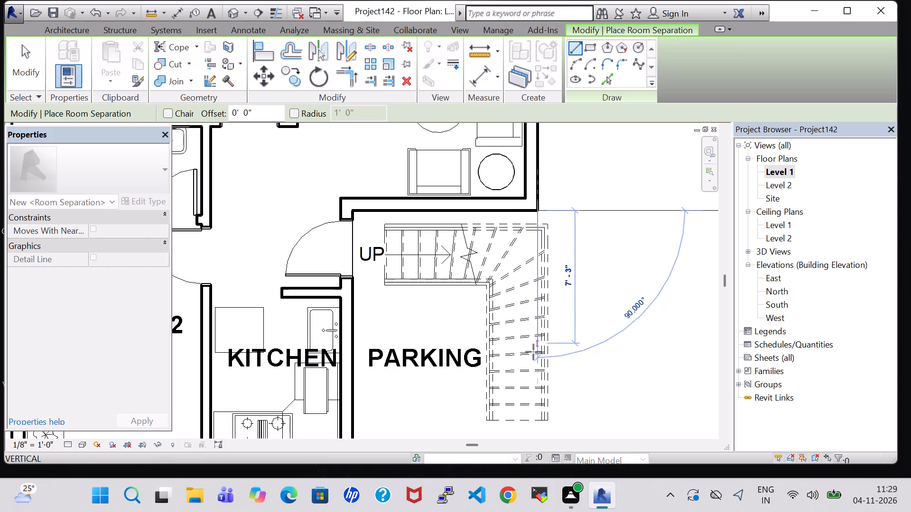
pyautogui.moveTo(530, 379); pyautogui.dragTo(541, 245, button='middle')
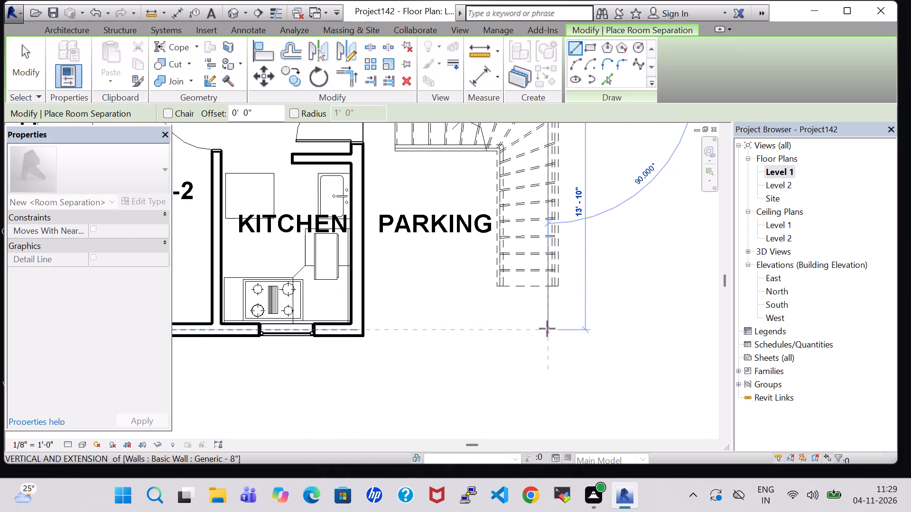
pyautogui.click(548, 329)
pyautogui.click(363, 338)
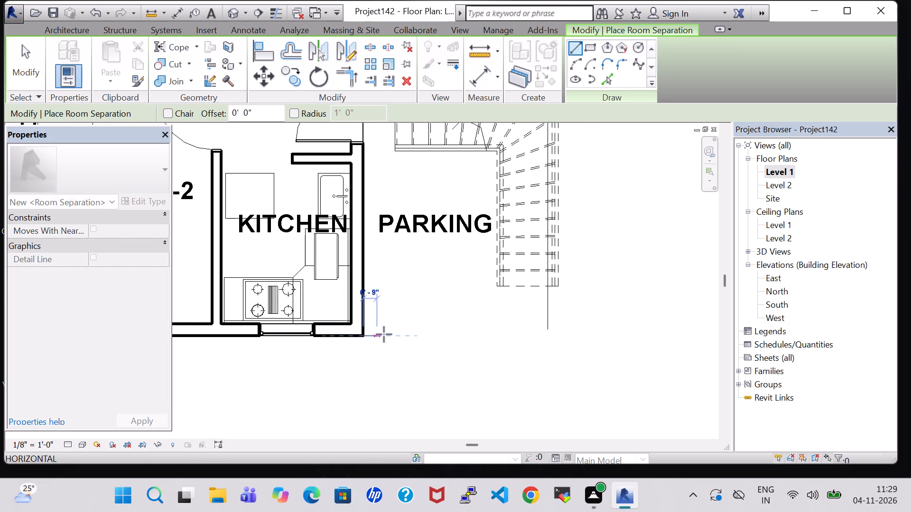
pyautogui.click(547, 332)
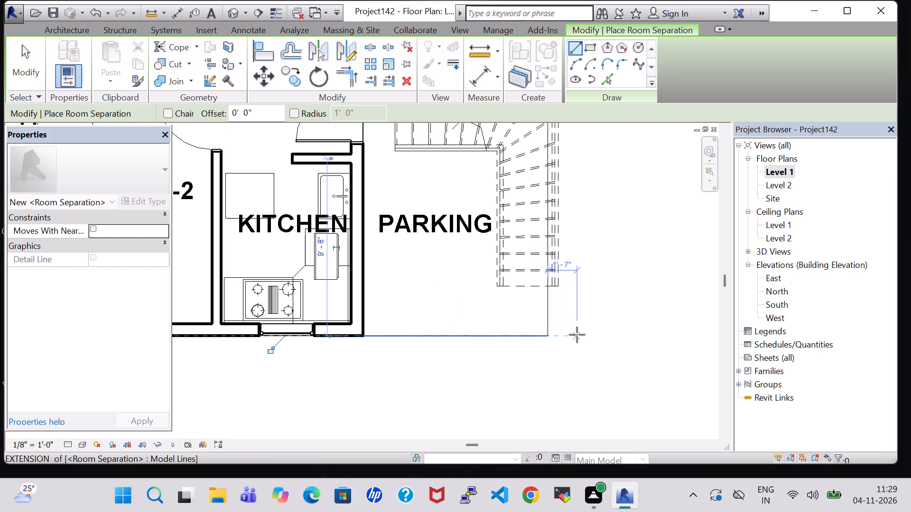
pyautogui.scroll(-3, 577, 335)
pyautogui.press('Escape')
pyautogui.press('Escape')
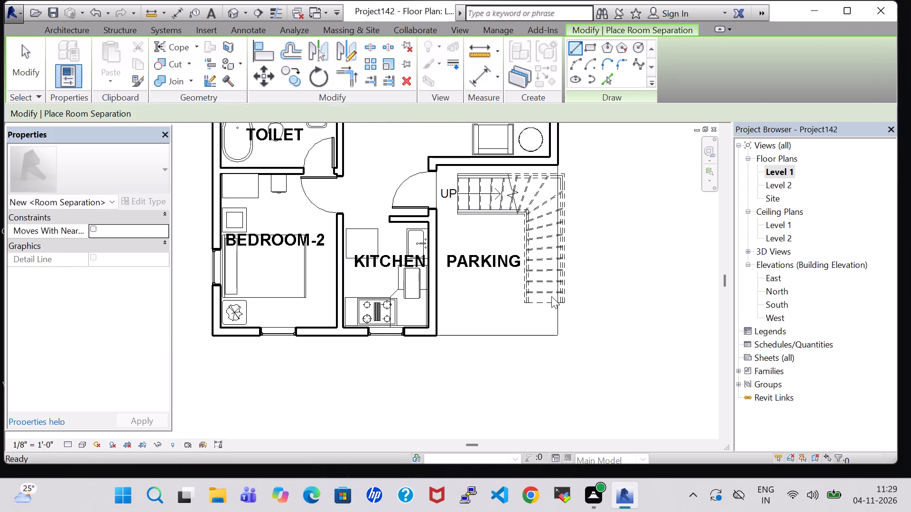
# Nudge the exterior stair four increments west, one north and one back east, within the parking boundary.
pyautogui.click(524, 271)
pyautogui.click(524, 320)
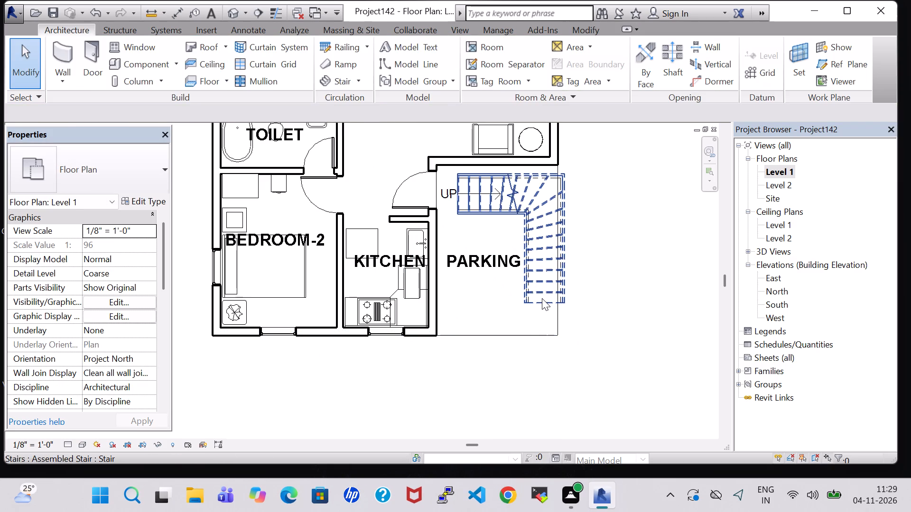
pyautogui.click(542, 299)
pyautogui.press('Left')
pyautogui.press('Left')
pyautogui.press('Left')
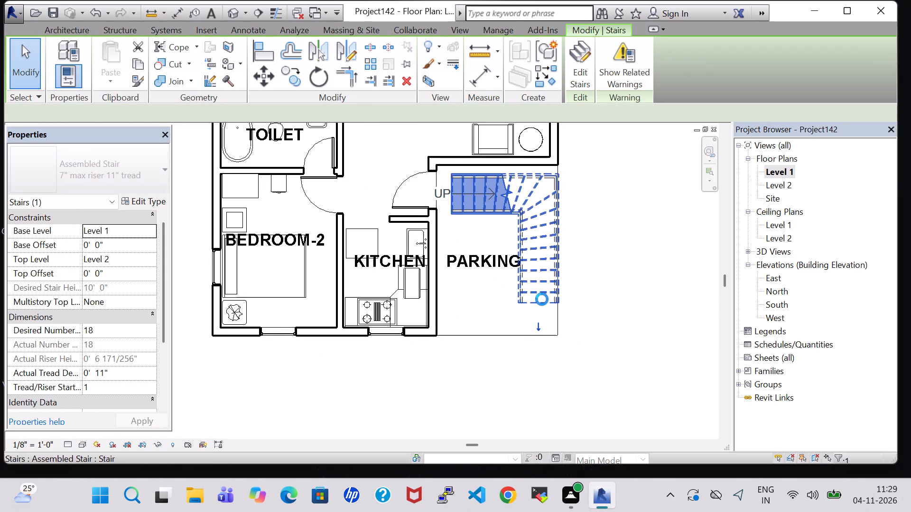
pyautogui.press('Left')
pyautogui.press('Up')
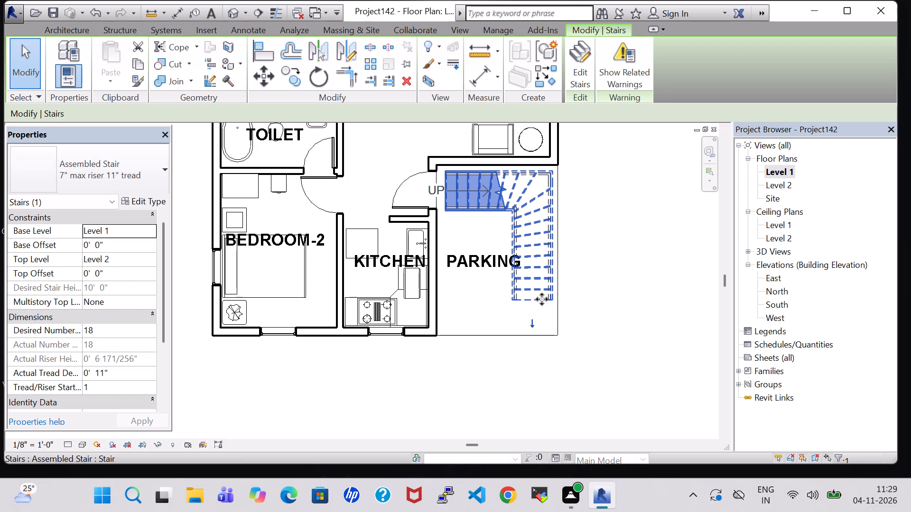
pyautogui.press('Right')
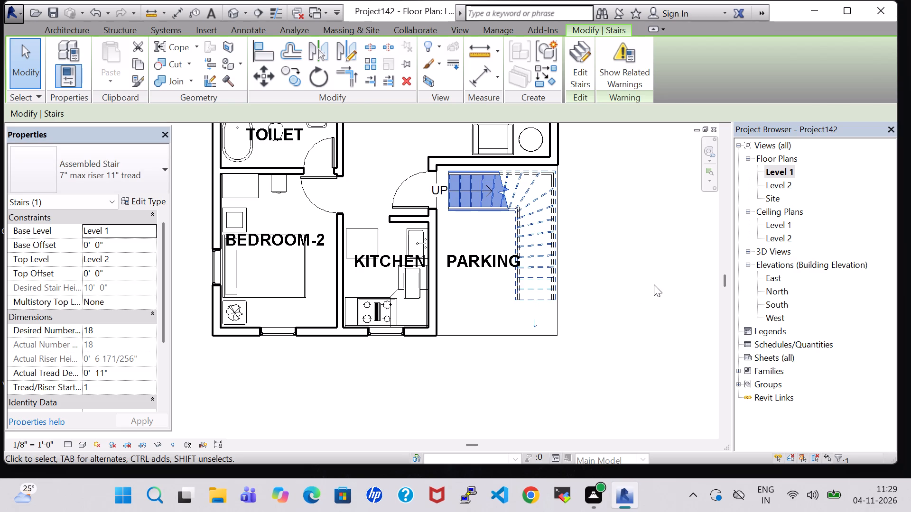
pyautogui.click(654, 284)
# Edit the exterior stair, shortening its starting leg beside the entrance door until it spans about 5' 11 1/2", and finish the edit.
pyautogui.click(458, 190)
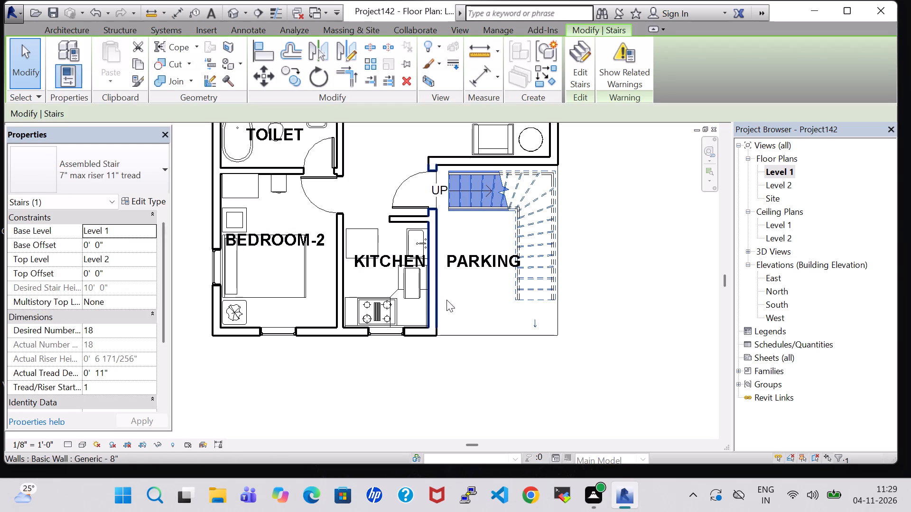
pyautogui.click(497, 365)
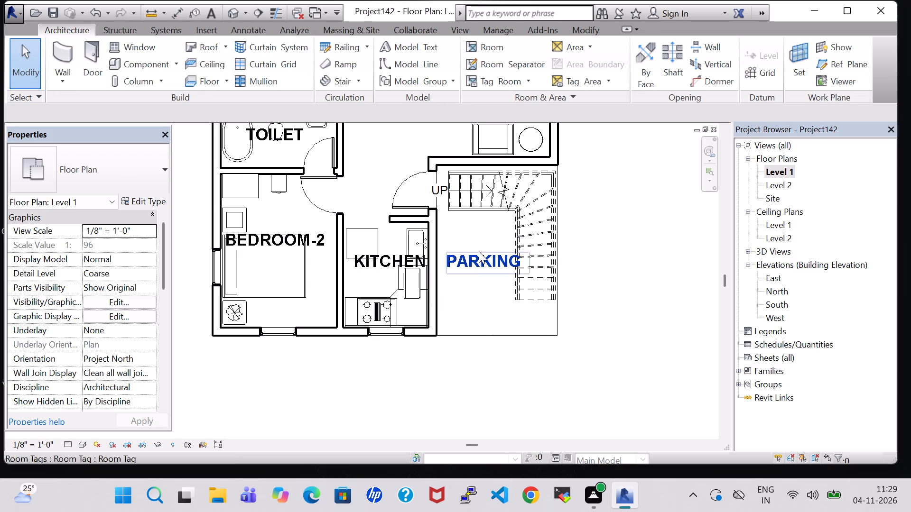
pyautogui.click(449, 202)
pyautogui.moveTo(479, 429); pyautogui.dragTo(479, 420)
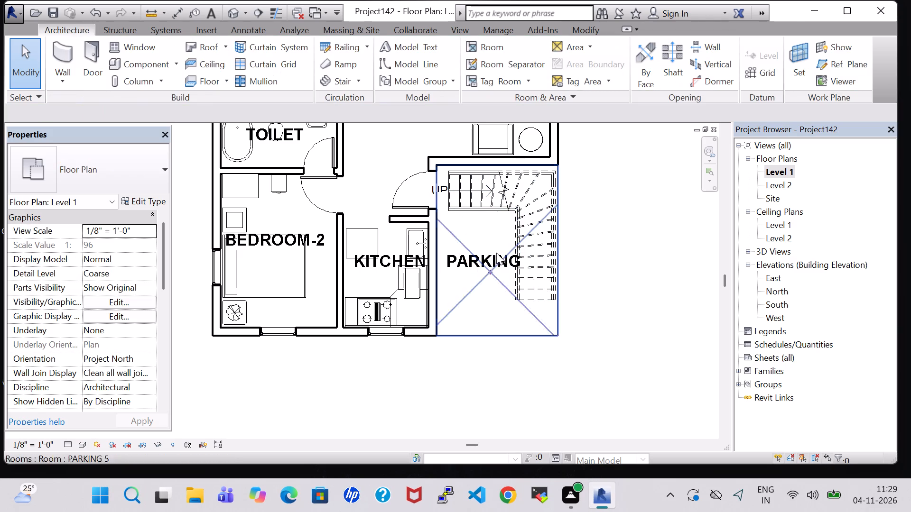
pyautogui.click(472, 196)
pyautogui.click(583, 75)
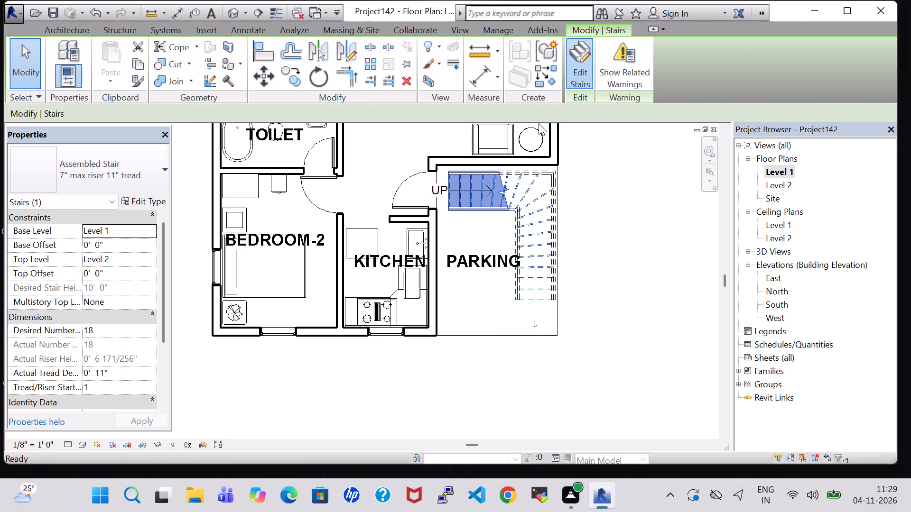
pyautogui.click(449, 192)
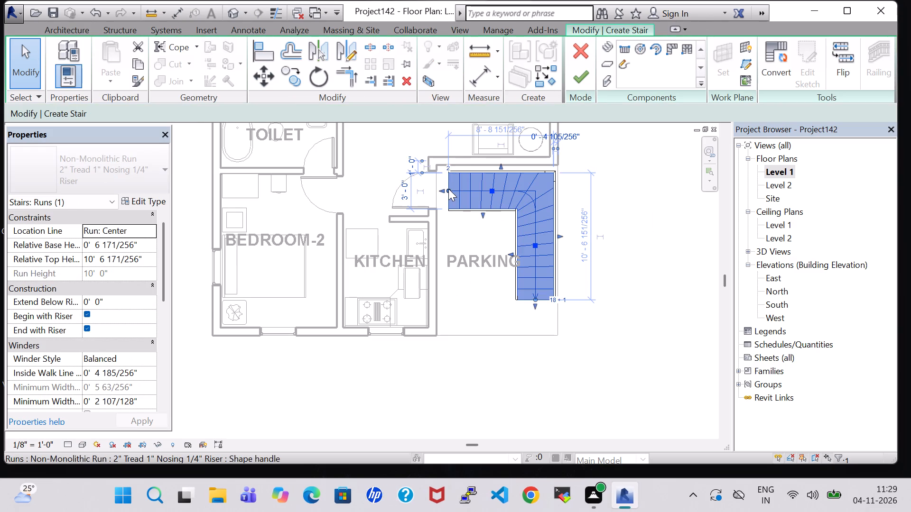
pyautogui.moveTo(448, 189); pyautogui.dragTo(464, 189)
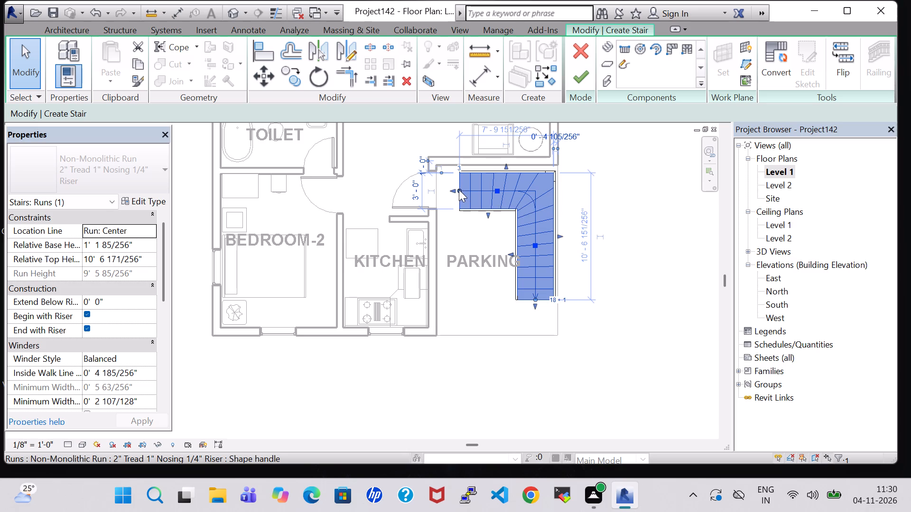
pyautogui.moveTo(459, 190); pyautogui.dragTo(479, 193)
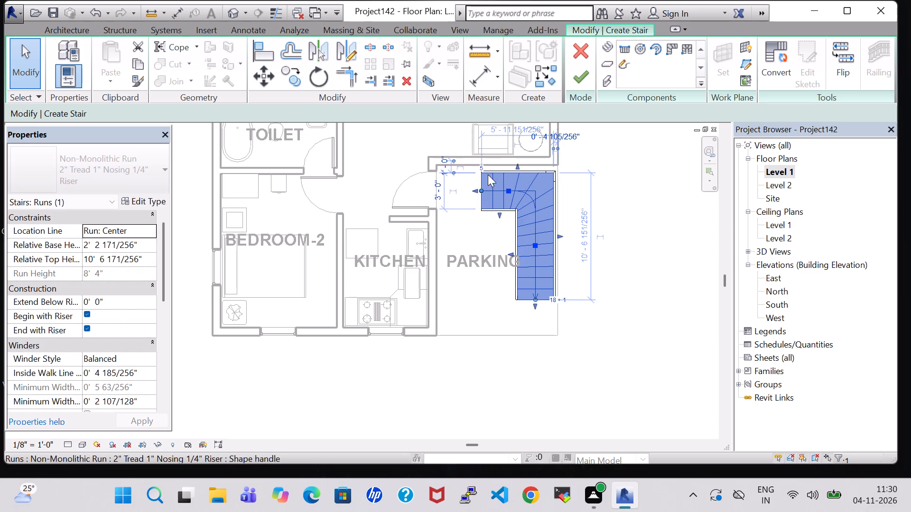
pyautogui.click(580, 78)
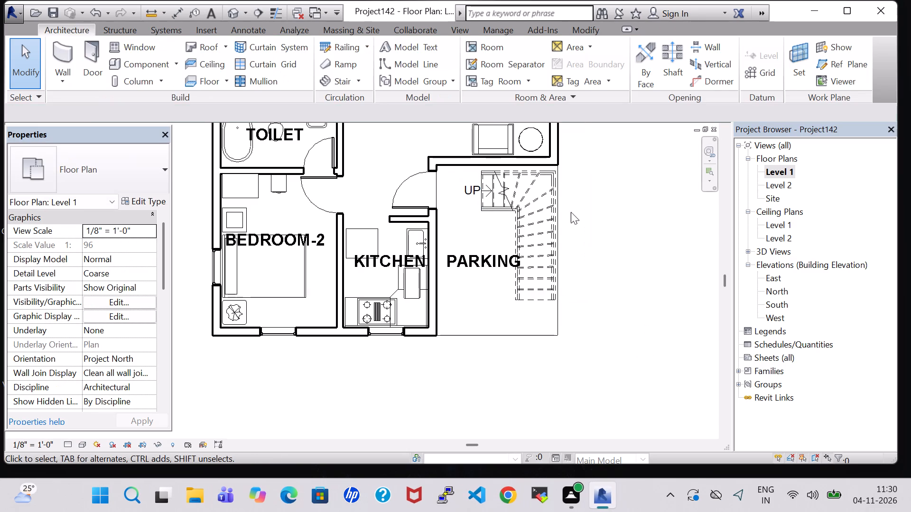
# Examine the shortened stair and the parking outline in the 3D view, and return to the Level 1 plan.
pyautogui.click(235, 17)
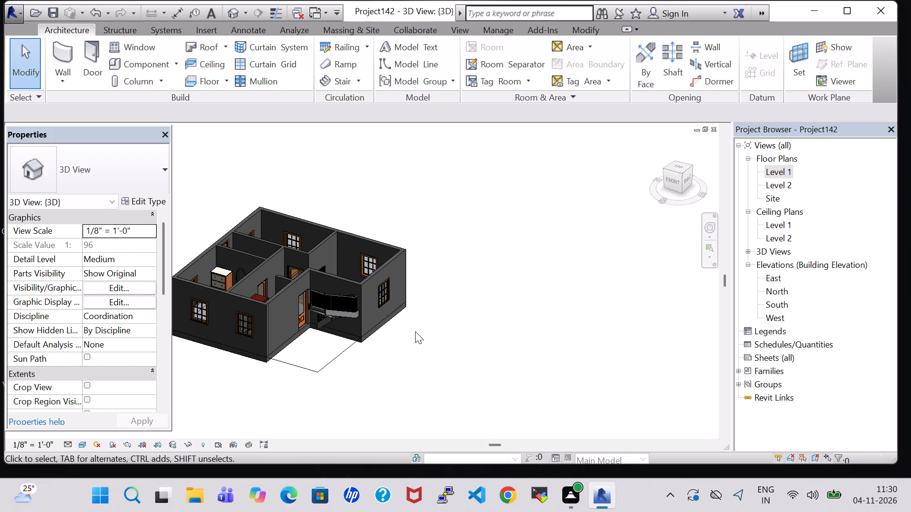
pyautogui.moveTo(343, 347); pyautogui.dragTo(353, 365, button='middle')
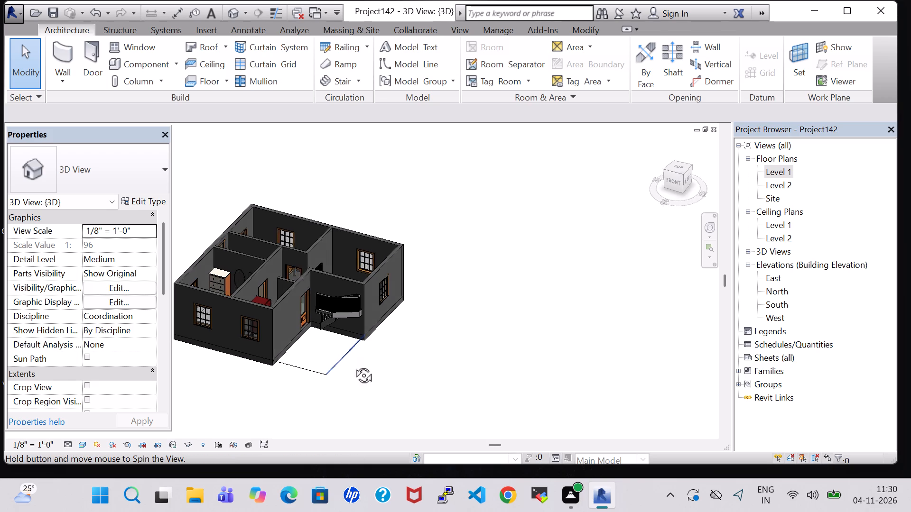
pyautogui.moveTo(353, 365); pyautogui.dragTo(357, 407, button='middle')
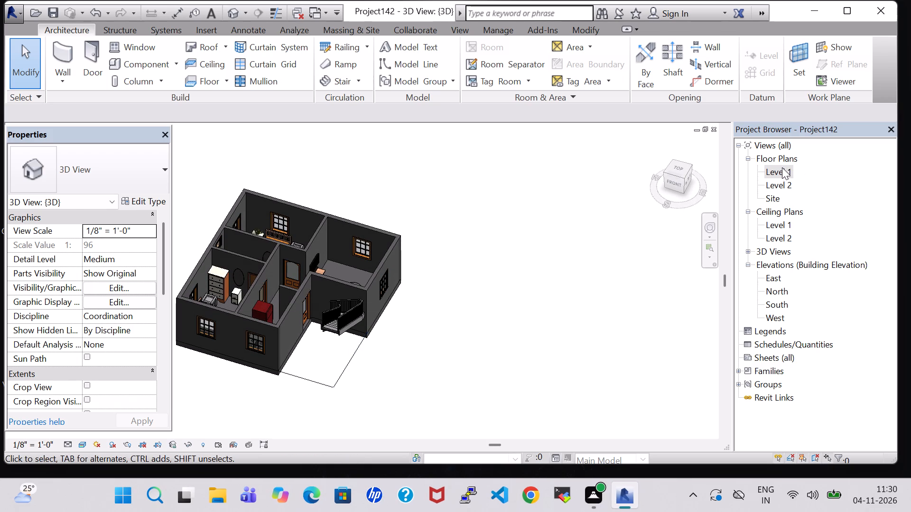
pyautogui.doubleClick(782, 172)
pyautogui.scroll(-3, 458, 292)
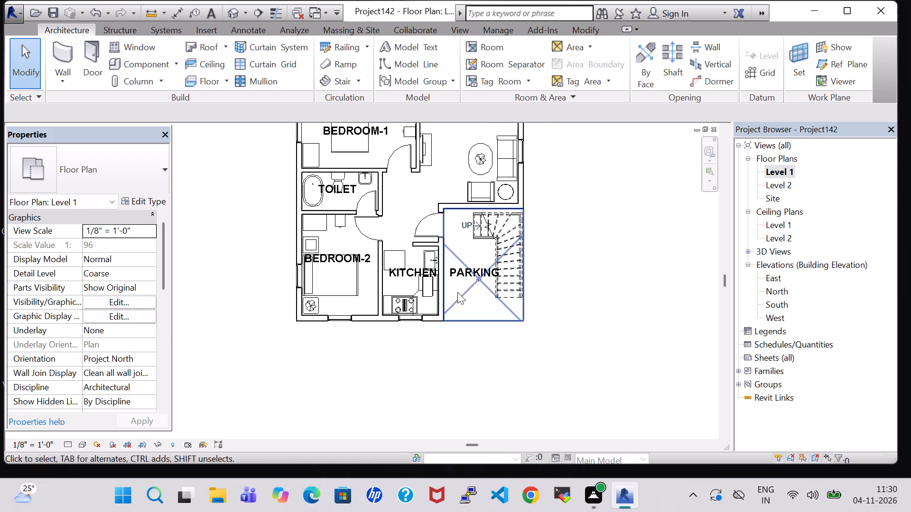
# Nudge the PARKING room tag one increment west on the Level 1 plan.
pyautogui.click(468, 276)
pyautogui.press('Left')
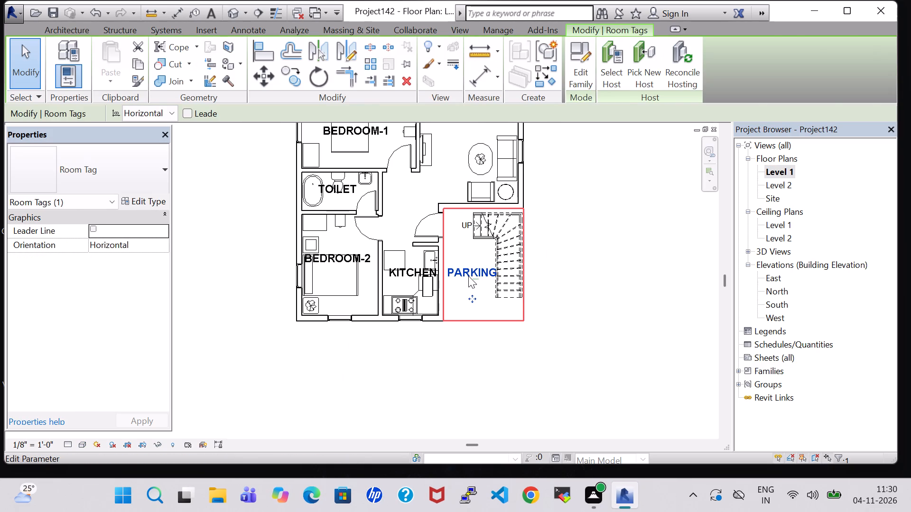
pyautogui.click(590, 257)
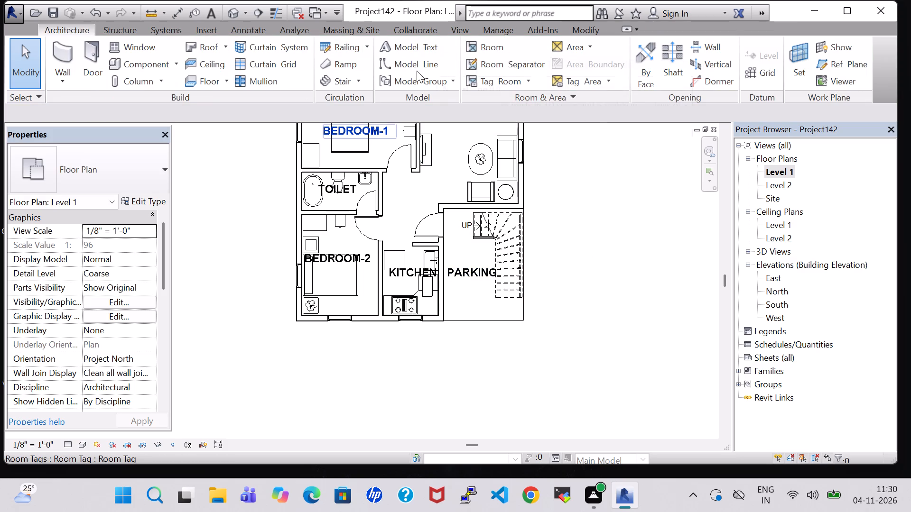
# Create a toposurface over the parking area from four corner points at 0' 0" absolute elevation, and finish the surface.
pyautogui.click(352, 35)
pyautogui.click(348, 54)
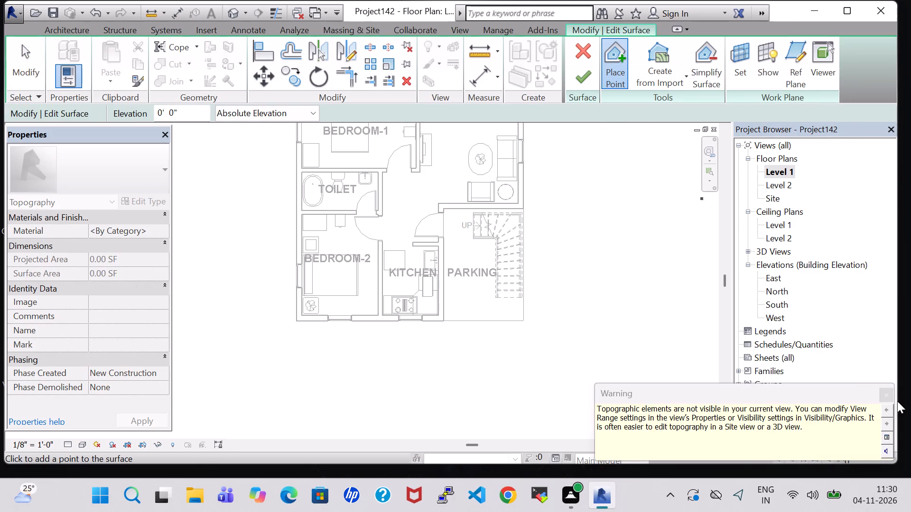
pyautogui.click(889, 393)
pyautogui.click(607, 73)
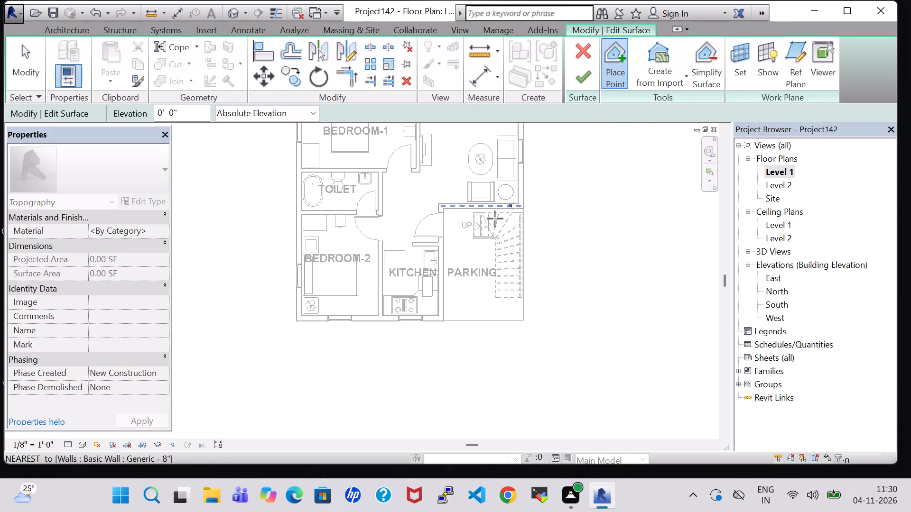
pyautogui.scroll(5, 483, 231)
pyautogui.click(404, 186)
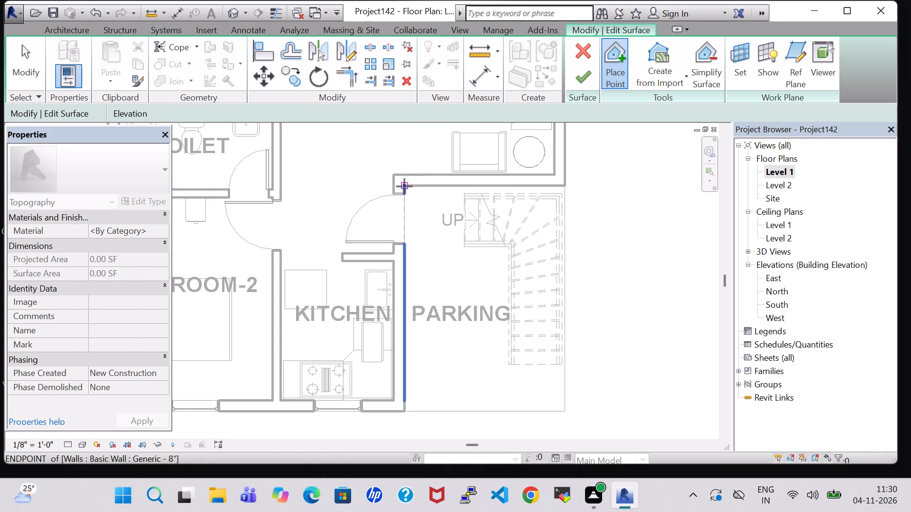
pyautogui.click(406, 413)
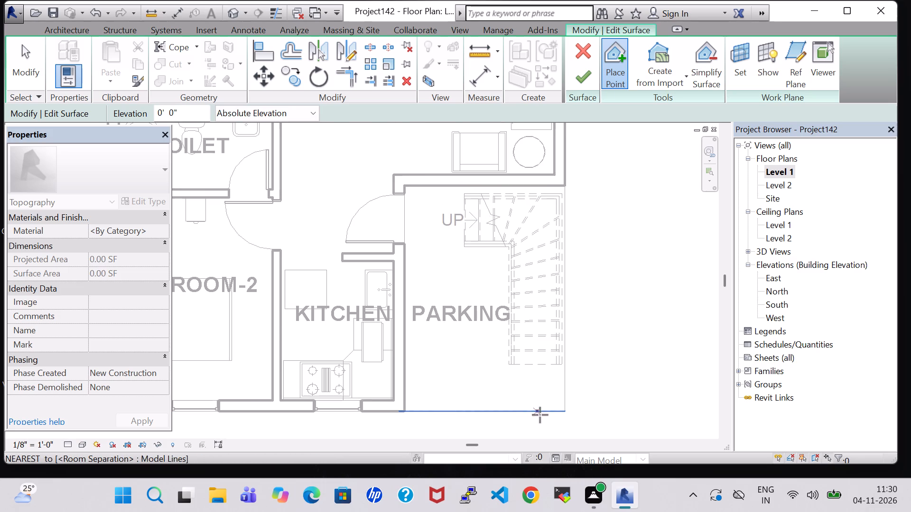
pyautogui.click(564, 411)
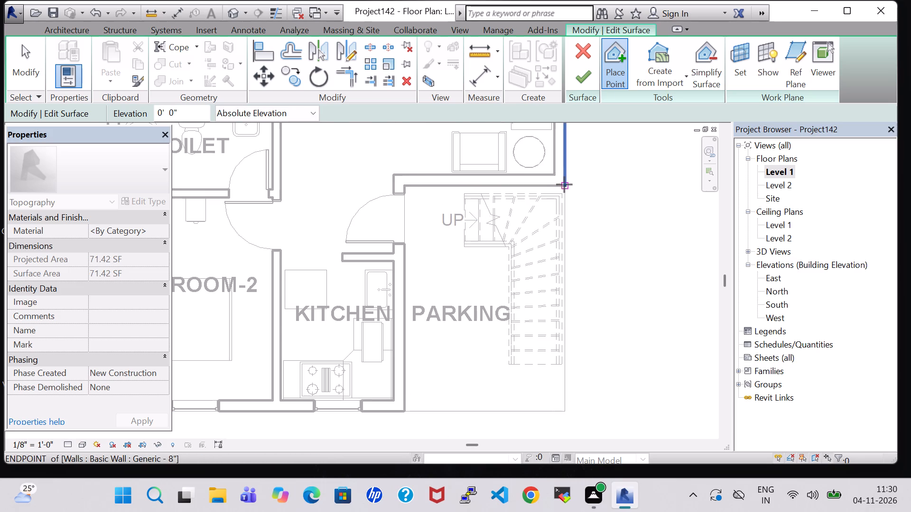
pyautogui.click(564, 184)
pyautogui.click(579, 71)
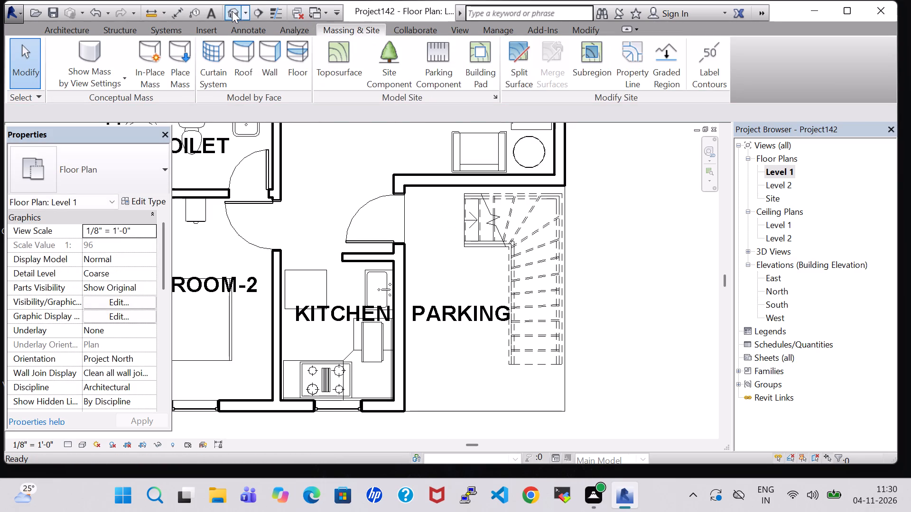
# Examine the parking toposurface, its south boundary line and the stair in the 3D view.
pyautogui.click(232, 11)
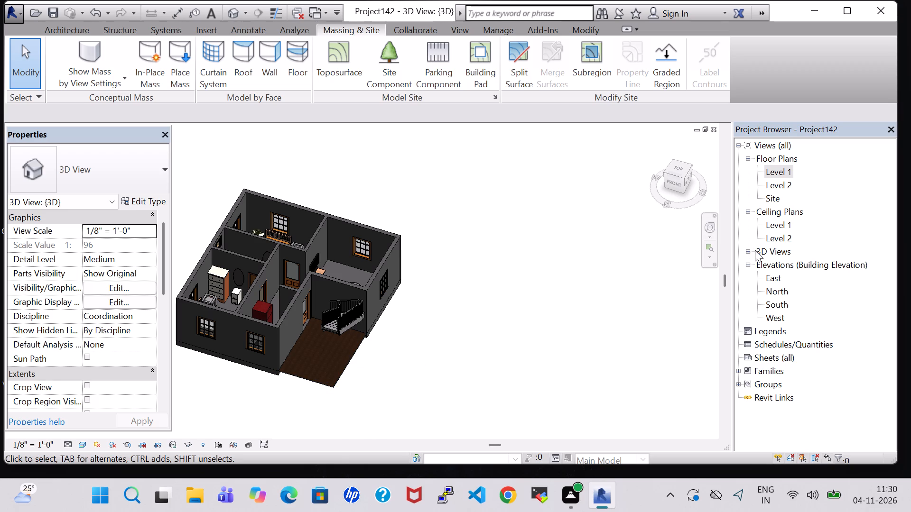
pyautogui.doubleClick(303, 378)
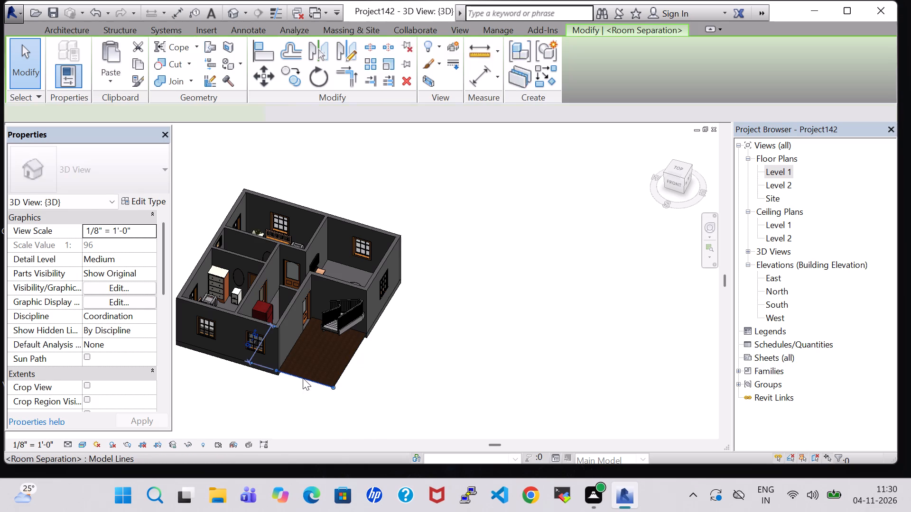
pyautogui.click(342, 366)
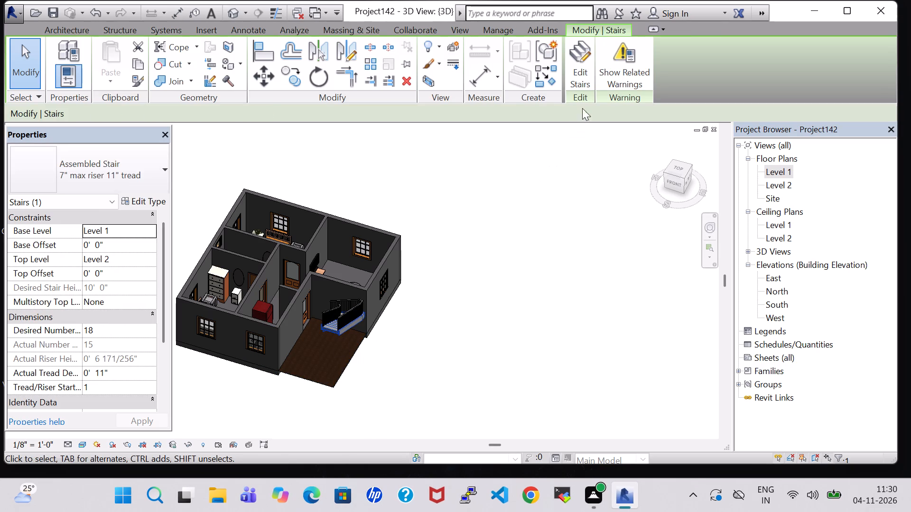
pyautogui.click(455, 421)
pyautogui.click(325, 385)
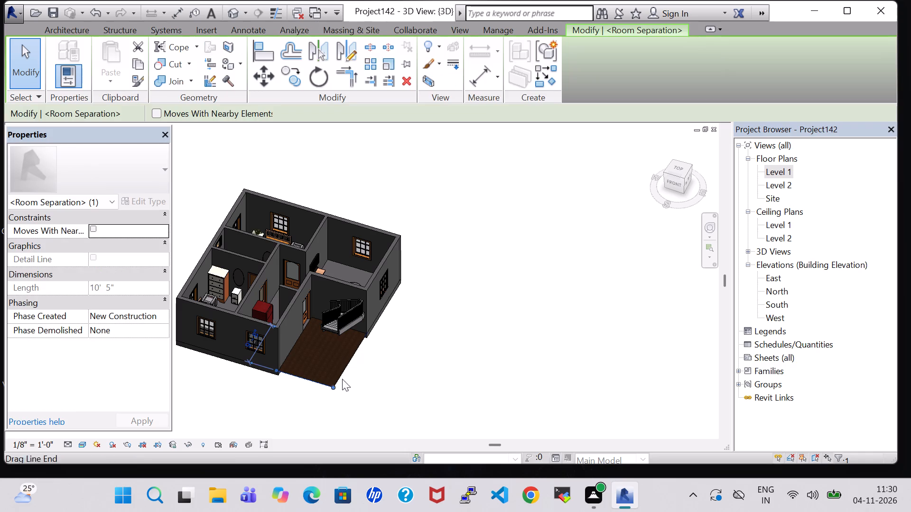
pyautogui.click(349, 395)
pyautogui.click(331, 376)
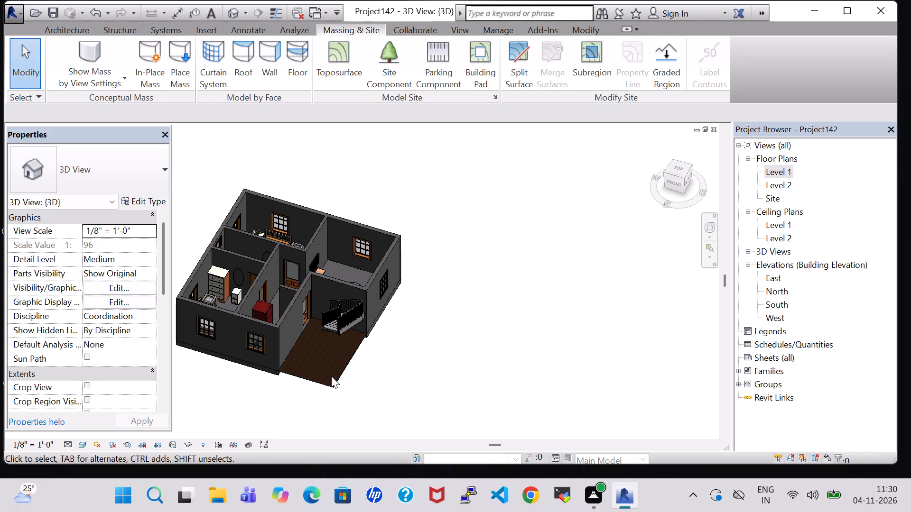
pyautogui.scroll(7, 330, 390)
pyautogui.click(331, 380)
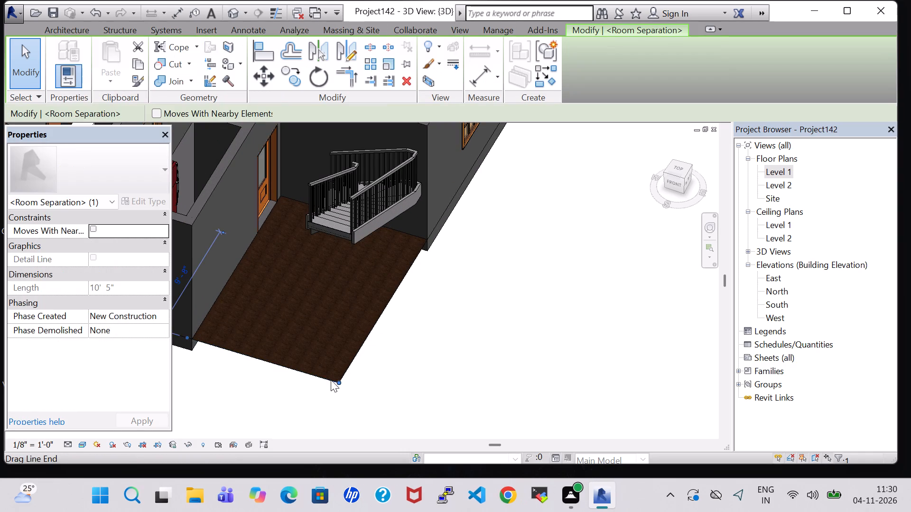
pyautogui.click(382, 400)
pyautogui.scroll(1, 409, 337)
pyautogui.moveTo(409, 338); pyautogui.dragTo(436, 410, button='middle')
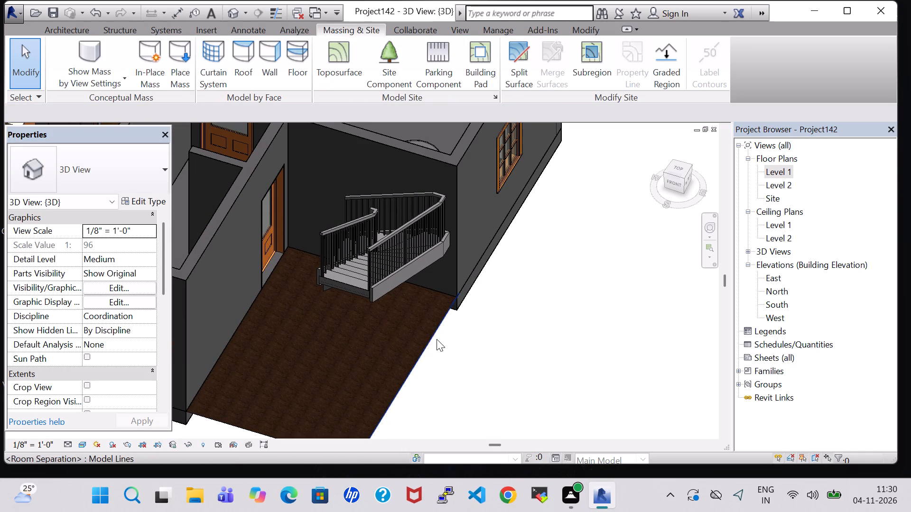
# Edit the parking toposurface on the Level 1 plan, adding two 0' 0" points just west of its southwest corner, and finish.
pyautogui.click(428, 290)
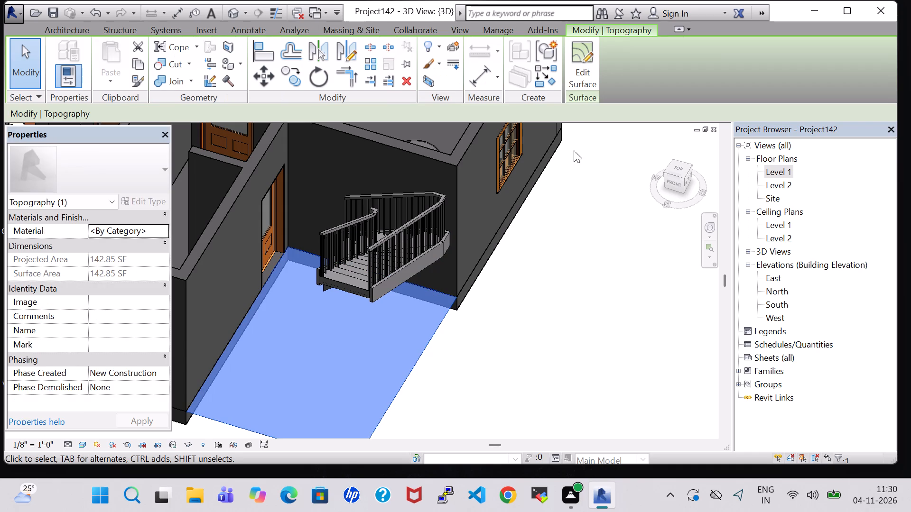
pyautogui.click(580, 80)
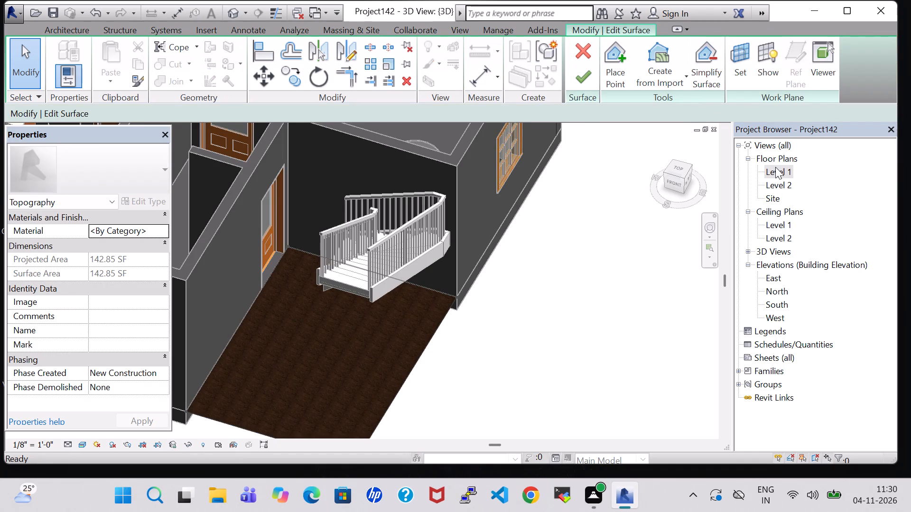
pyautogui.click(783, 172)
pyautogui.click(776, 166)
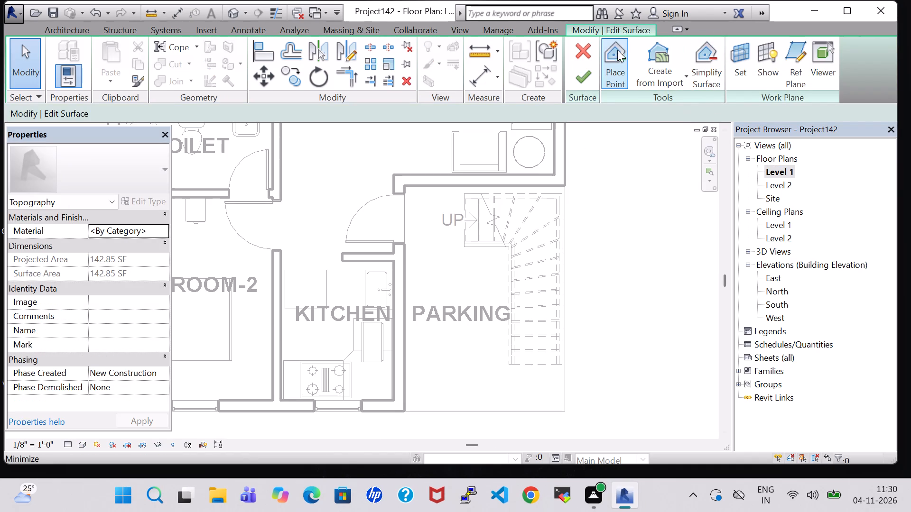
pyautogui.click(617, 53)
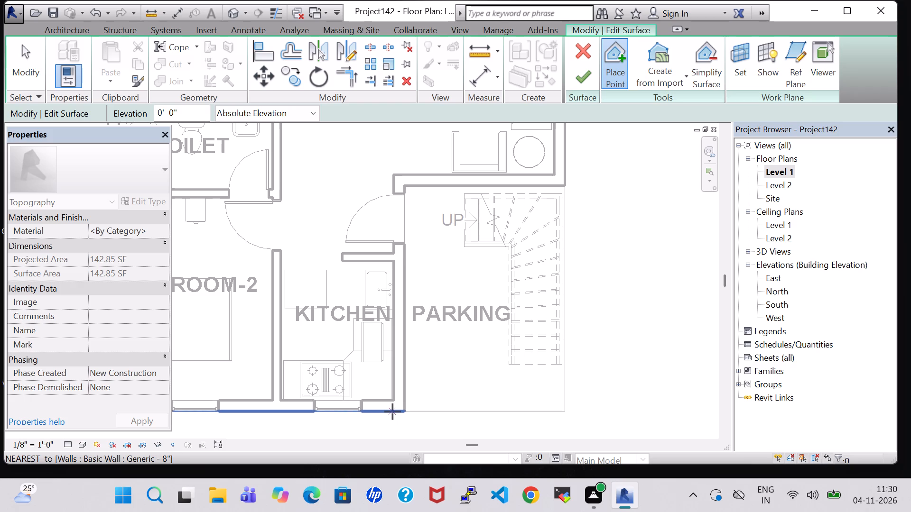
pyautogui.click(394, 411)
pyautogui.scroll(5, 395, 412)
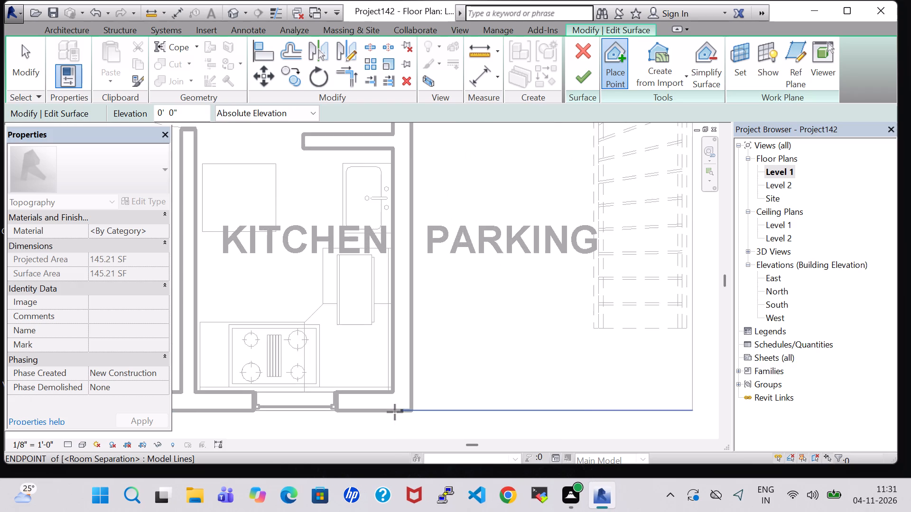
pyautogui.click(390, 410)
pyautogui.moveTo(641, 402); pyautogui.dragTo(425, 392, button='middle')
pyautogui.scroll(-6, 428, 392)
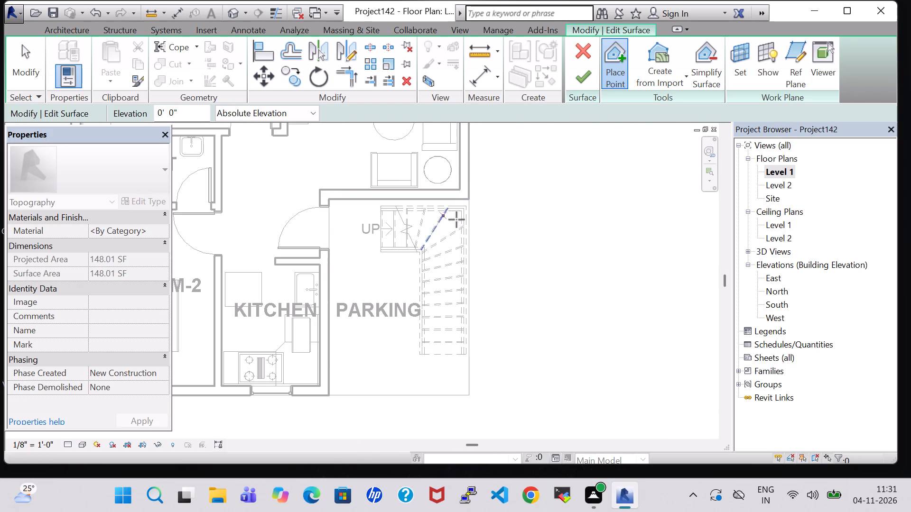
pyautogui.click(583, 68)
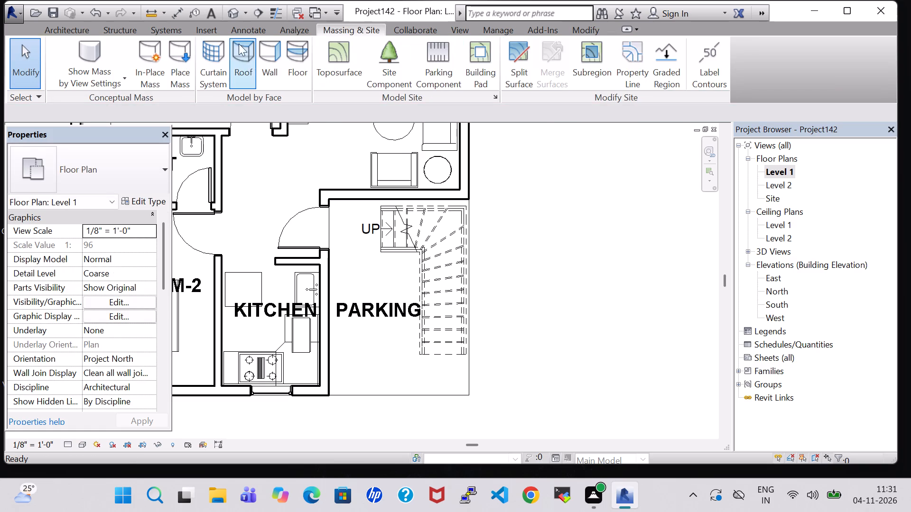
# Examine the edited parking surface and its edges from several angles in the 3D view.
pyautogui.click(231, 11)
pyautogui.moveTo(390, 333); pyautogui.dragTo(442, 243, button='middle')
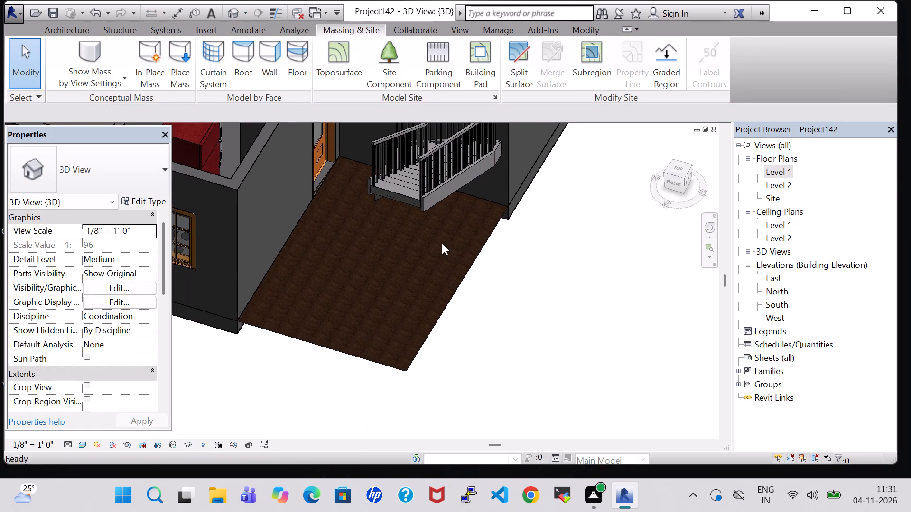
pyautogui.moveTo(374, 316); pyautogui.dragTo(383, 334, button='middle')
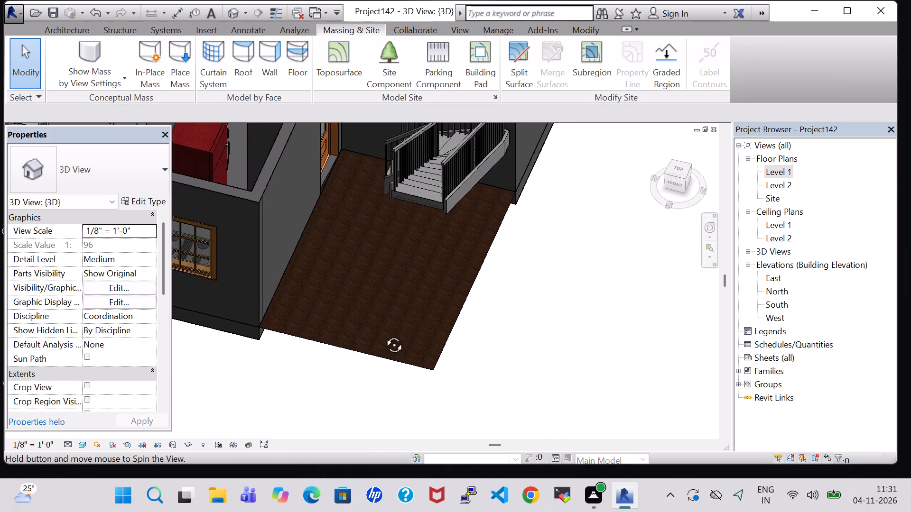
pyautogui.moveTo(383, 334); pyautogui.dragTo(388, 375, button='middle')
pyautogui.moveTo(388, 375); pyautogui.dragTo(404, 237, button='middle')
pyautogui.scroll(-1, 401, 223)
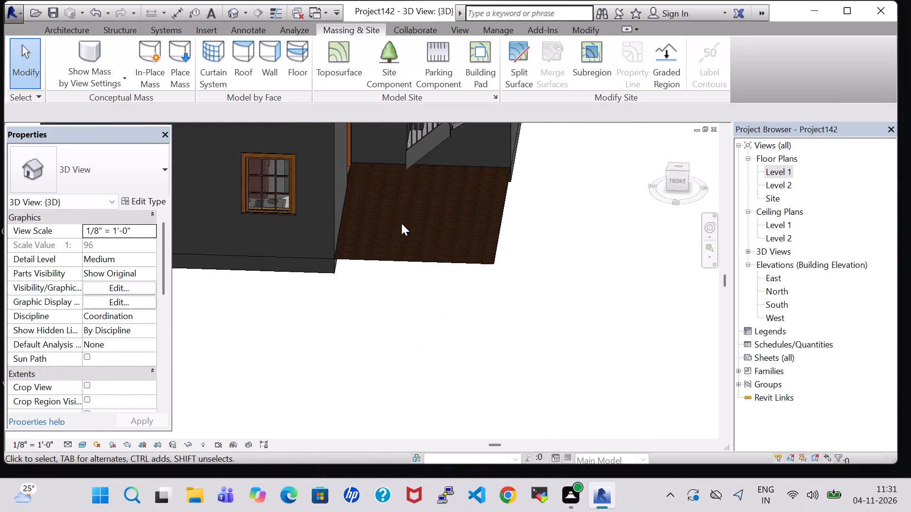
pyautogui.scroll(-4, 401, 223)
pyautogui.keyDown('shift'); pyautogui.moveTo(401, 223); pyautogui.dragTo(371, 285, button='middle'); pyautogui.keyUp('shift')
pyautogui.moveTo(375, 219); pyautogui.dragTo(350, 348, button='middle')
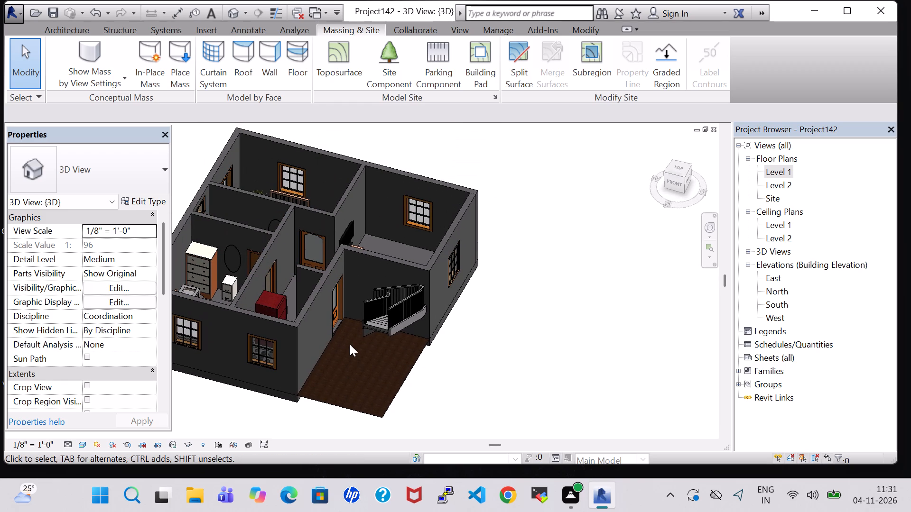
# Assign the Brick, Common material to the structure layer of the Generic - 8" wall type.
pyautogui.click(308, 307)
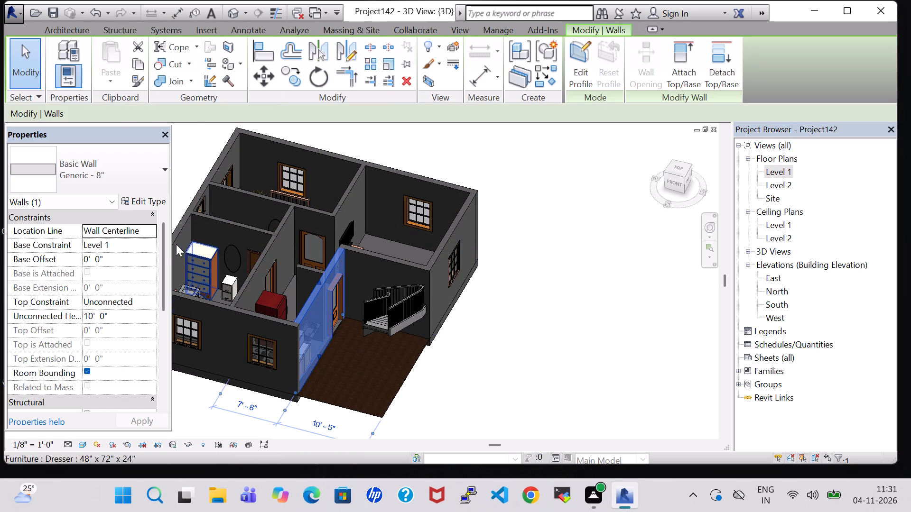
pyautogui.click(143, 205)
pyautogui.click(456, 197)
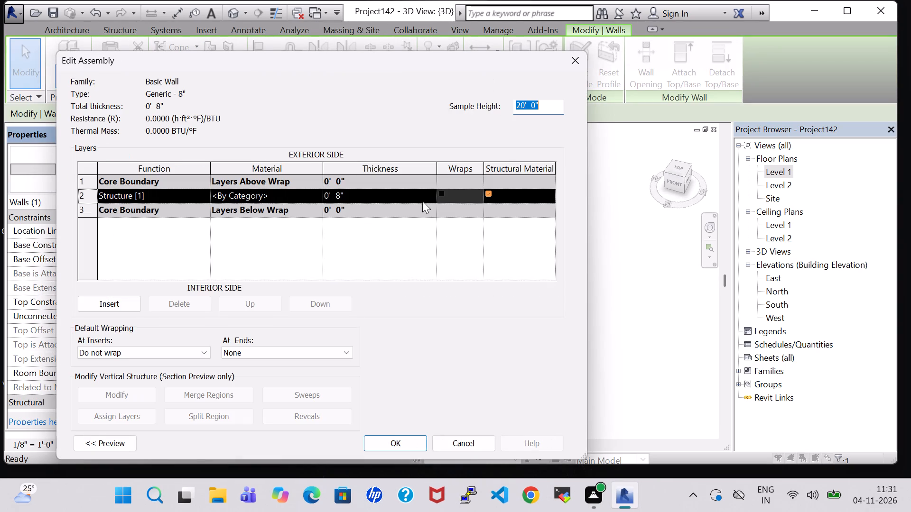
pyautogui.click(320, 193)
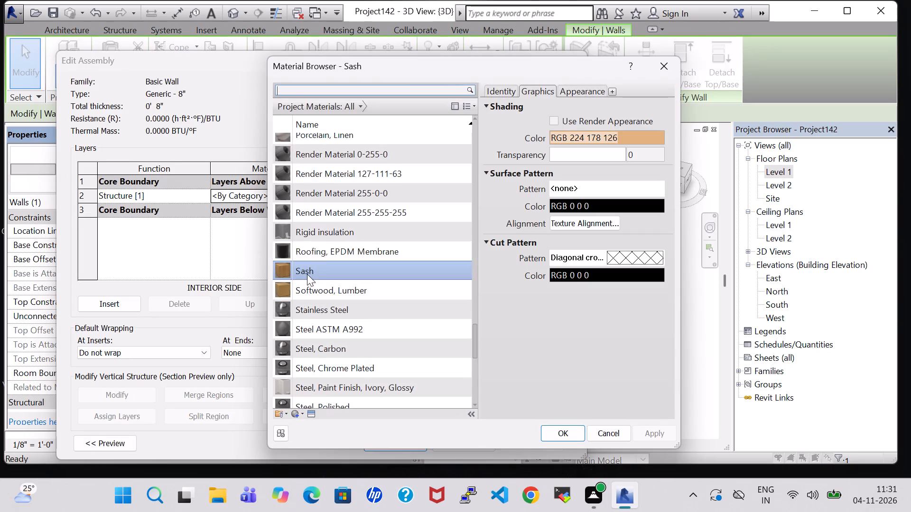
pyautogui.scroll(20, 315, 242)
pyautogui.scroll(5, 315, 242)
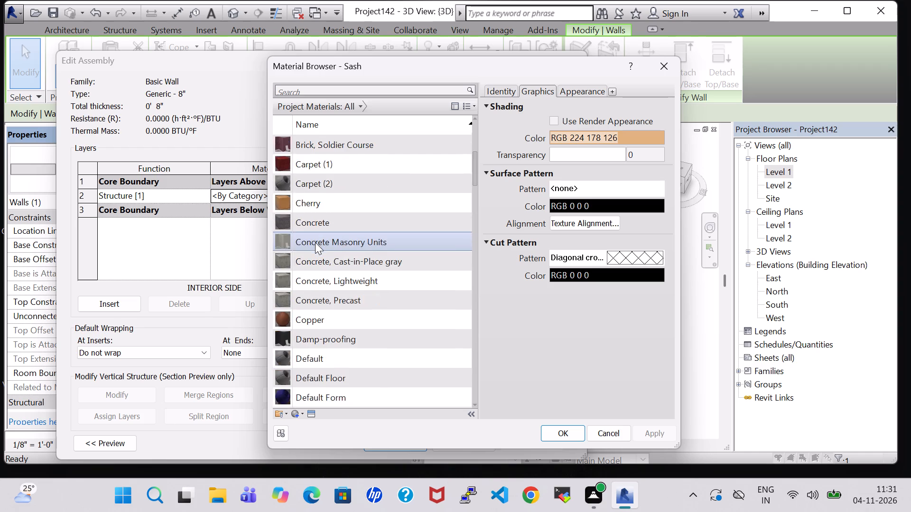
pyautogui.scroll(5, 315, 242)
pyautogui.click(345, 350)
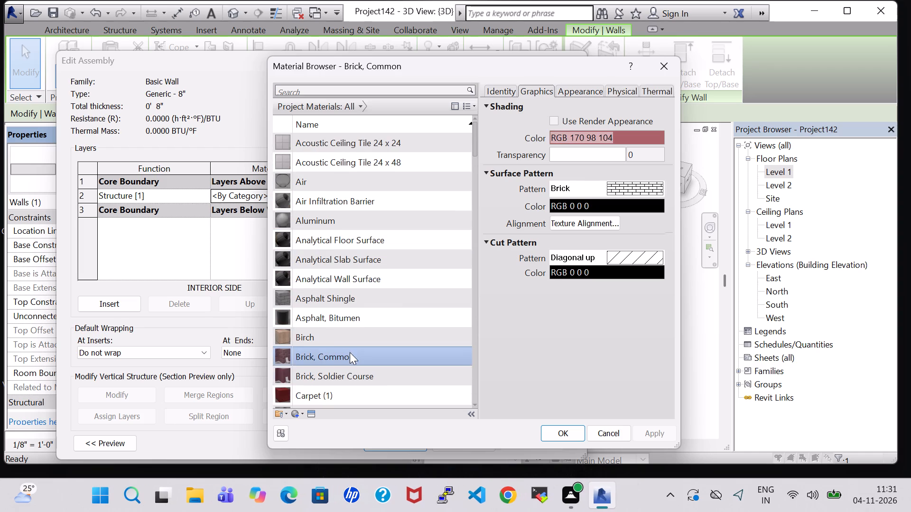
pyautogui.click(571, 427)
pyautogui.click(399, 447)
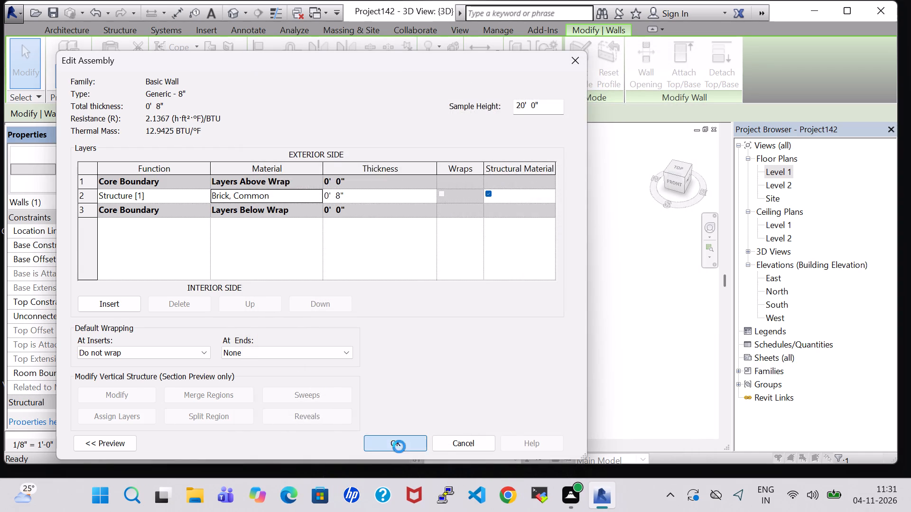
pyautogui.click(404, 442)
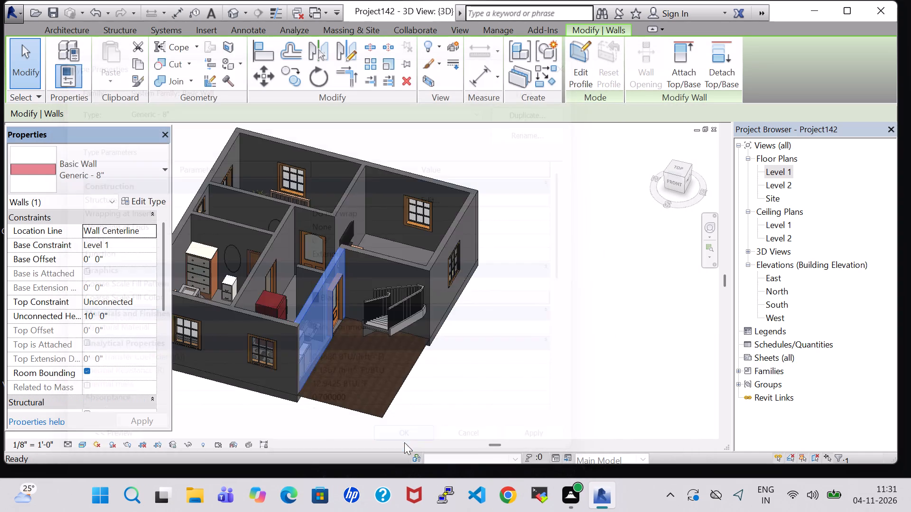
pyautogui.click(484, 399)
# Assign the Brick, Common material to the structure layer of the INNER 6" wall type.
pyautogui.click(353, 192)
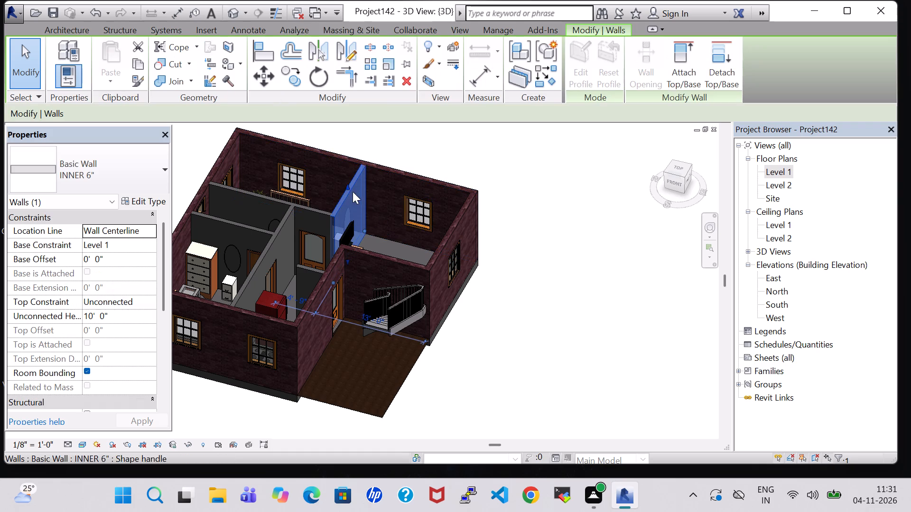
pyautogui.click(154, 199)
pyautogui.click(440, 199)
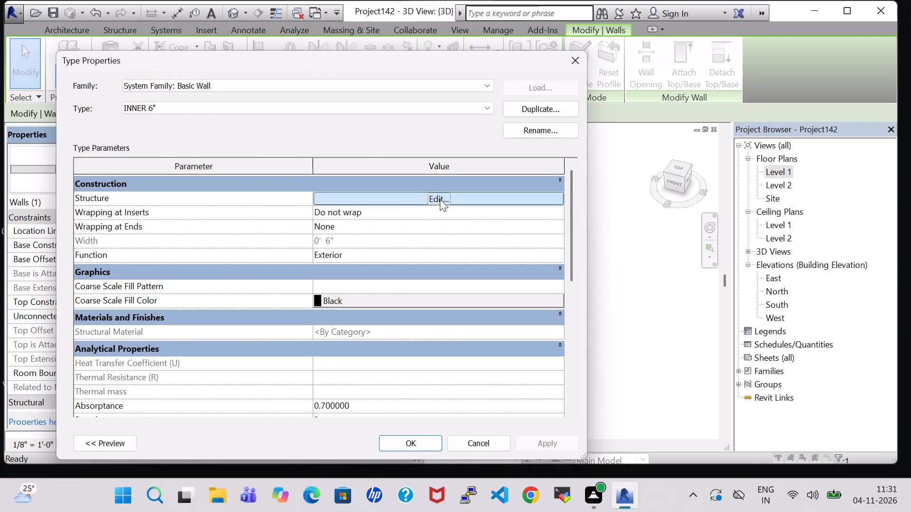
pyautogui.click(320, 191)
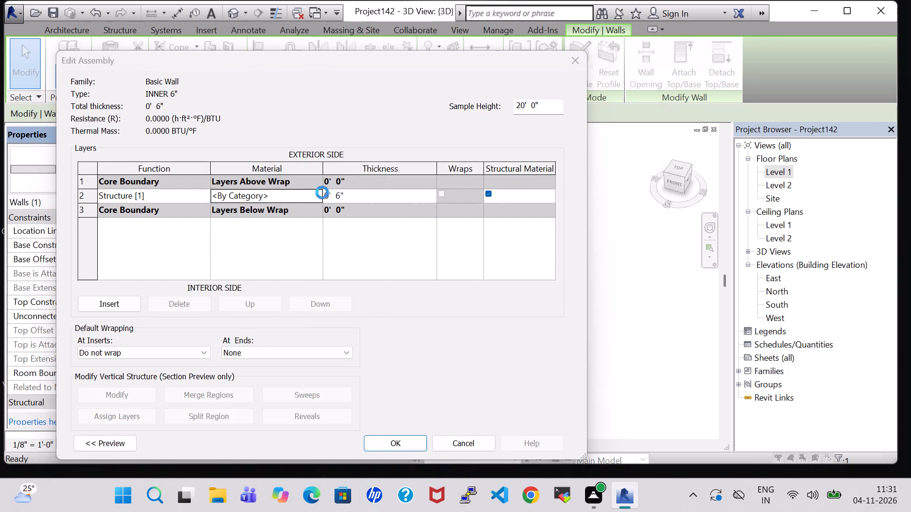
pyautogui.click(548, 428)
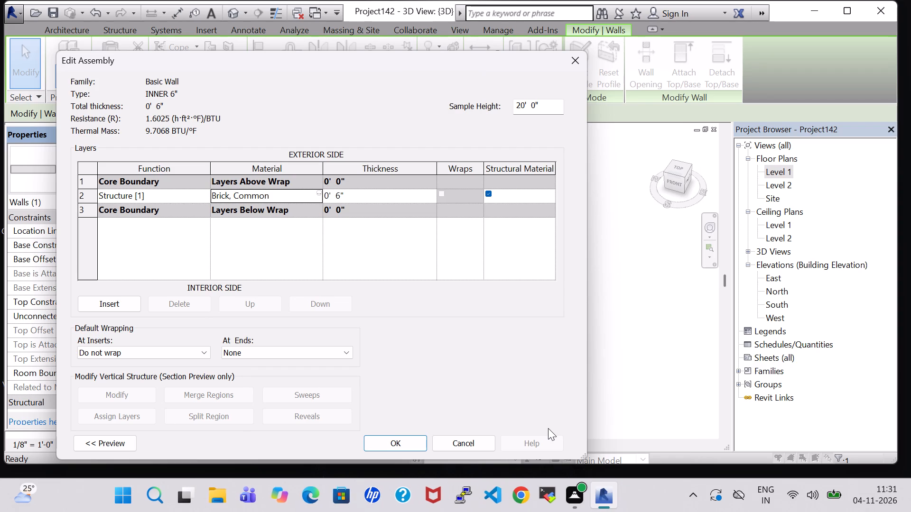
pyautogui.click(403, 443)
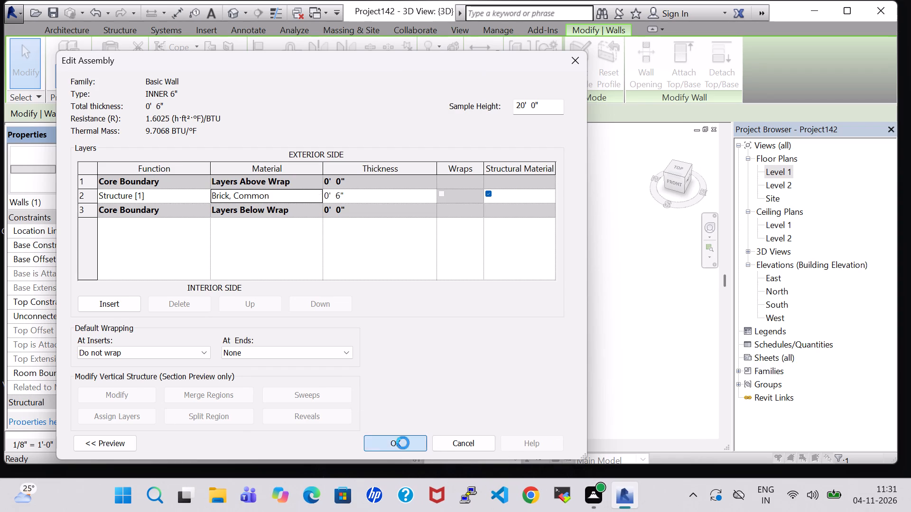
pyautogui.click(403, 442)
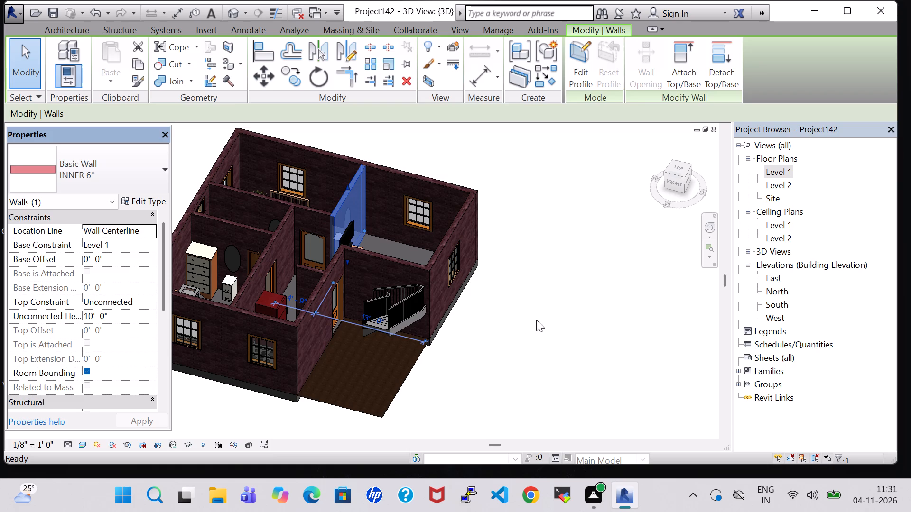
pyautogui.click(536, 320)
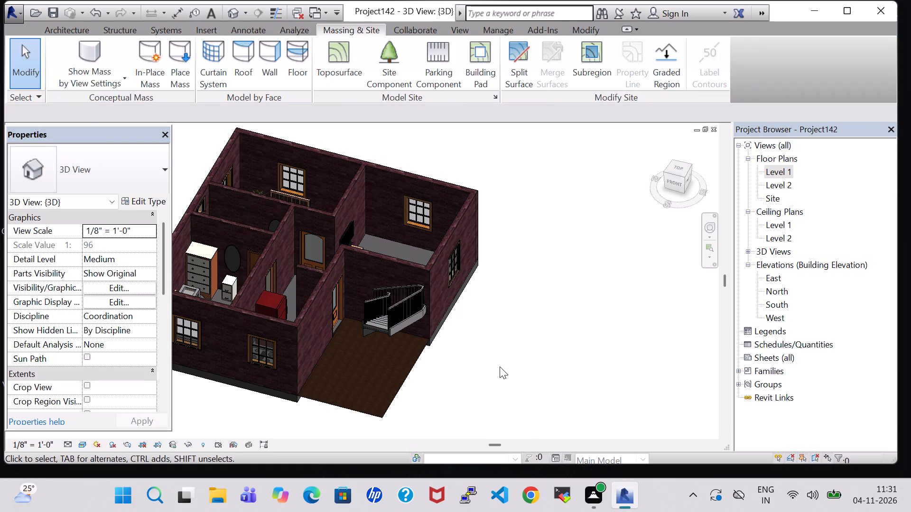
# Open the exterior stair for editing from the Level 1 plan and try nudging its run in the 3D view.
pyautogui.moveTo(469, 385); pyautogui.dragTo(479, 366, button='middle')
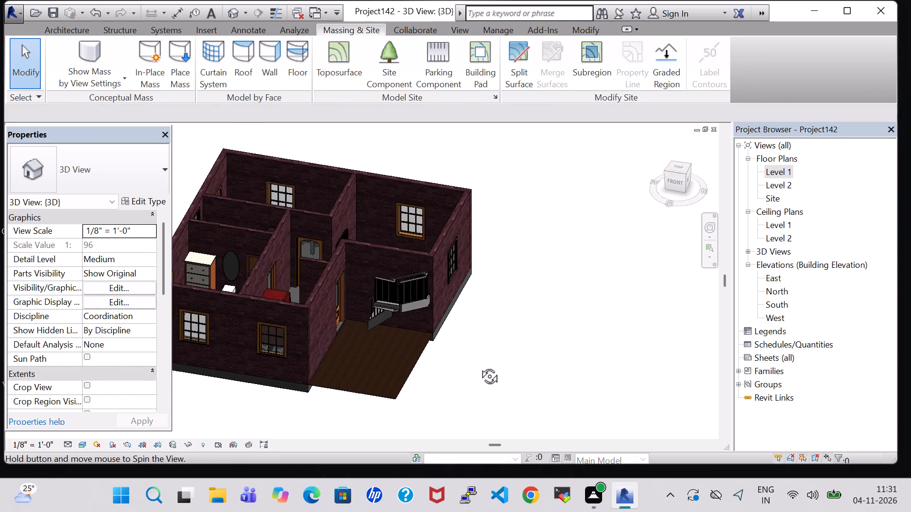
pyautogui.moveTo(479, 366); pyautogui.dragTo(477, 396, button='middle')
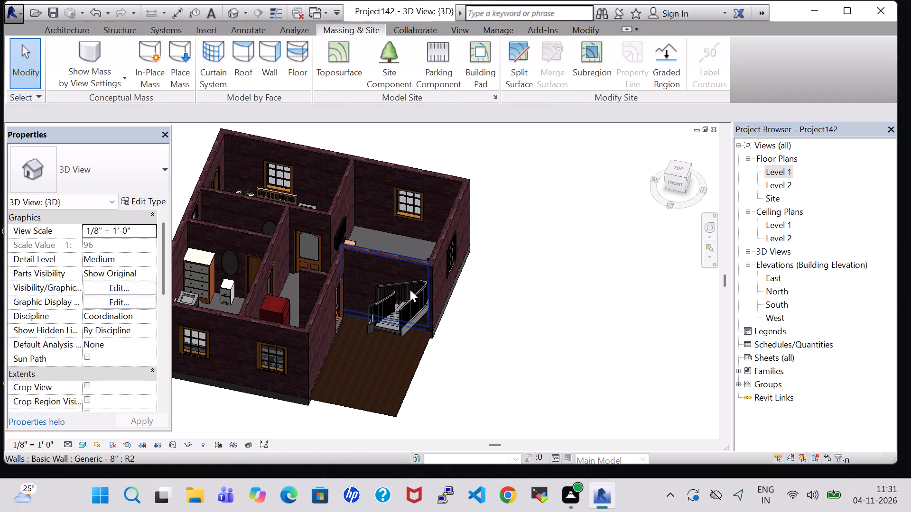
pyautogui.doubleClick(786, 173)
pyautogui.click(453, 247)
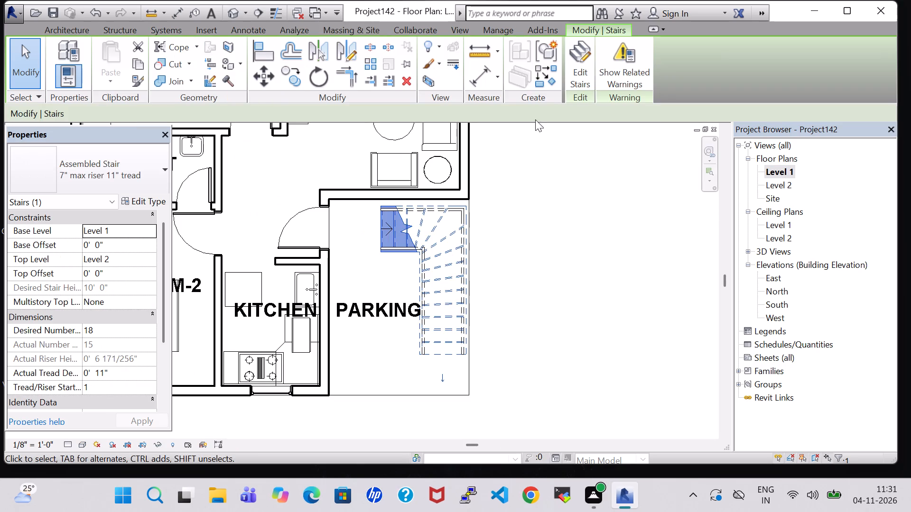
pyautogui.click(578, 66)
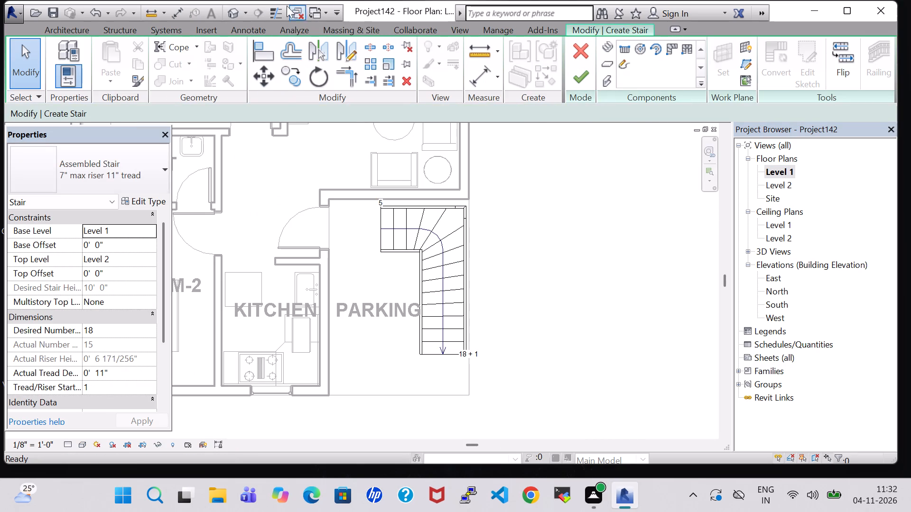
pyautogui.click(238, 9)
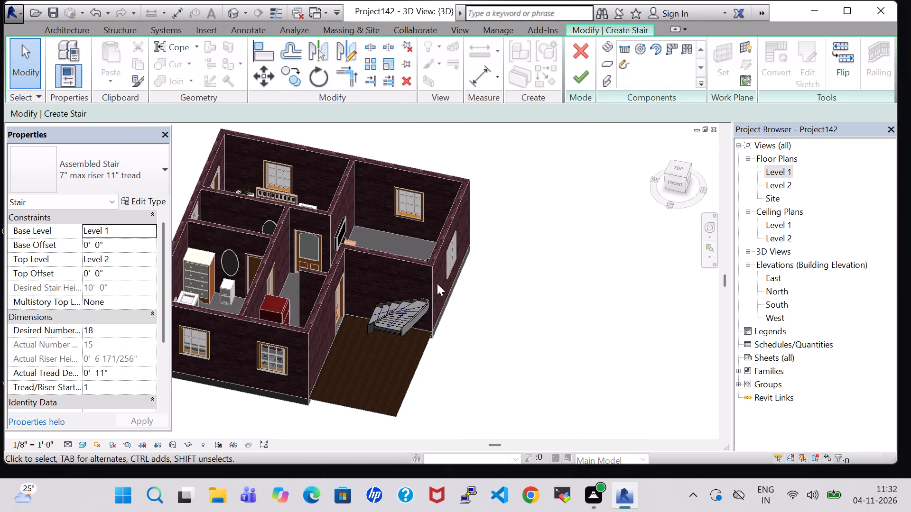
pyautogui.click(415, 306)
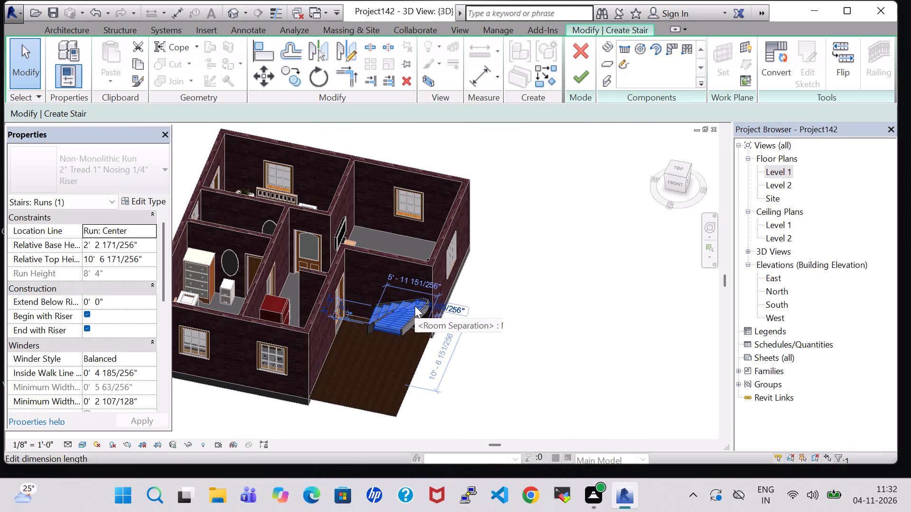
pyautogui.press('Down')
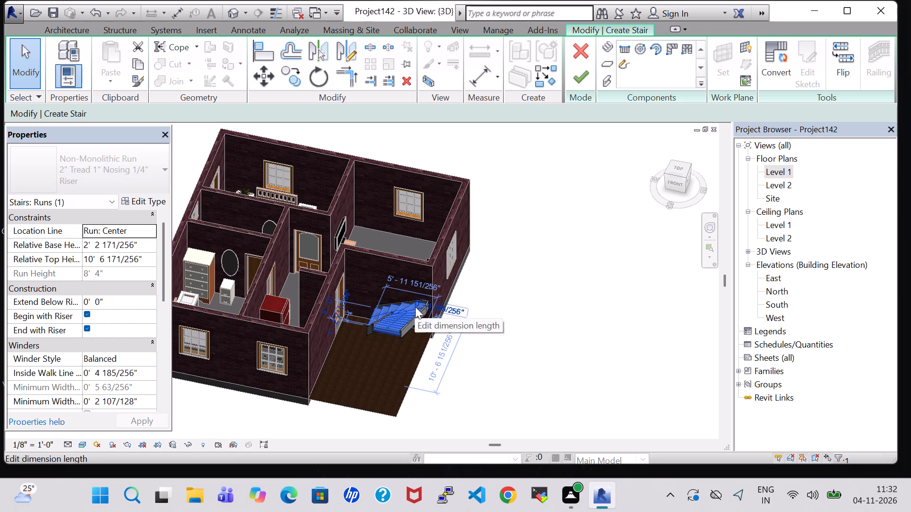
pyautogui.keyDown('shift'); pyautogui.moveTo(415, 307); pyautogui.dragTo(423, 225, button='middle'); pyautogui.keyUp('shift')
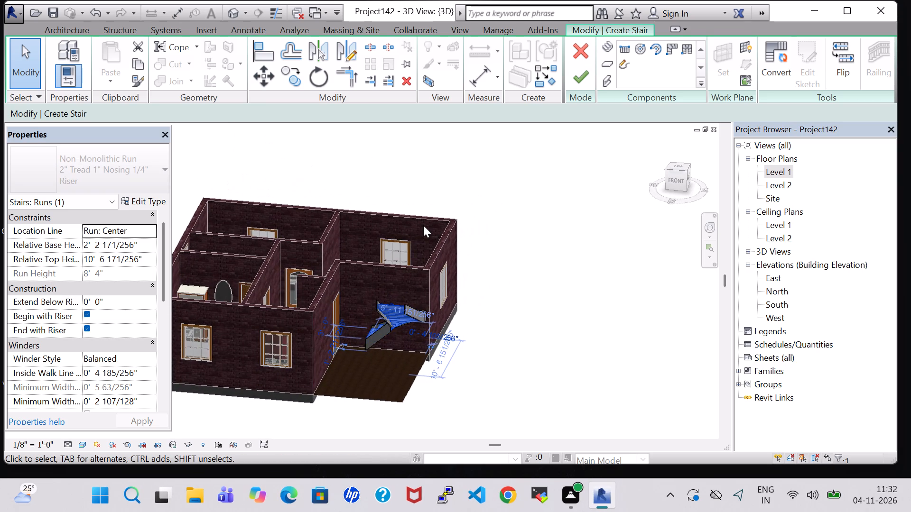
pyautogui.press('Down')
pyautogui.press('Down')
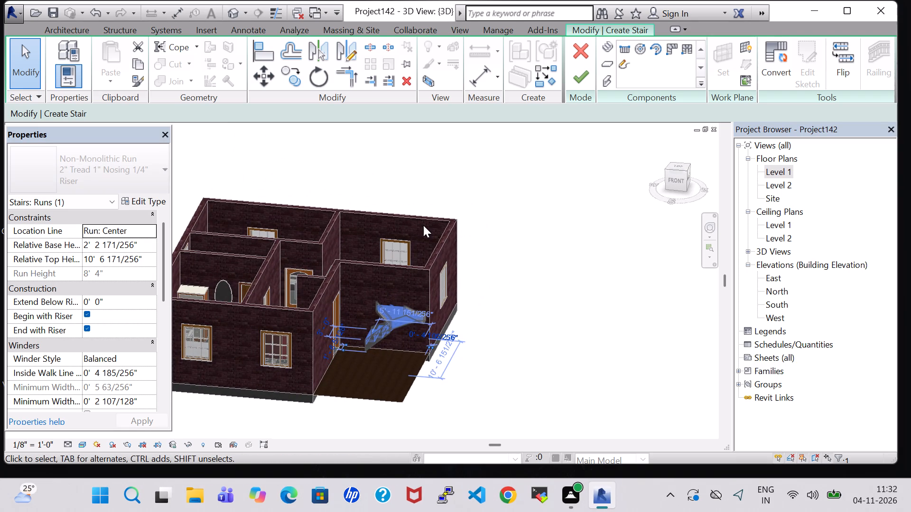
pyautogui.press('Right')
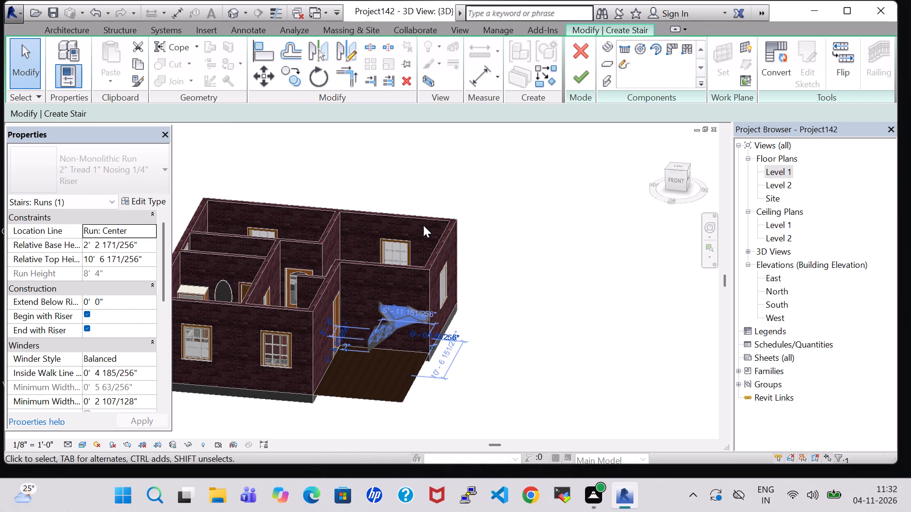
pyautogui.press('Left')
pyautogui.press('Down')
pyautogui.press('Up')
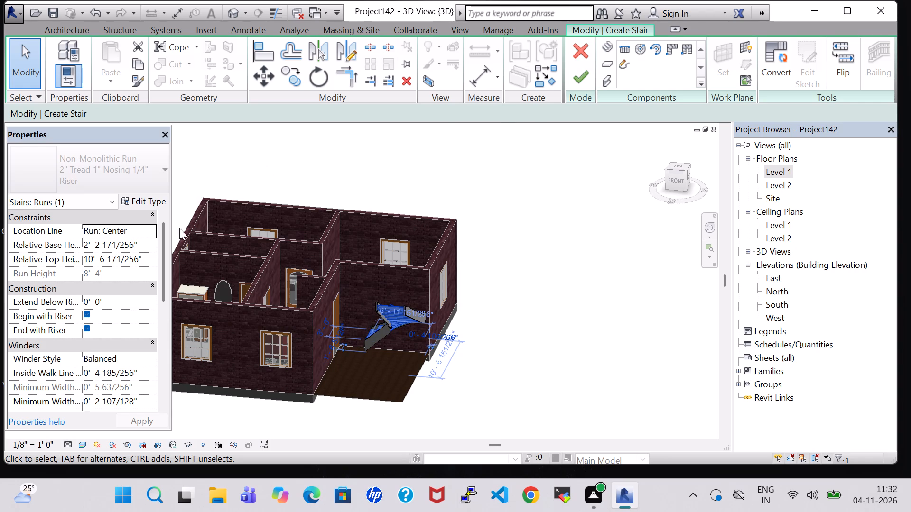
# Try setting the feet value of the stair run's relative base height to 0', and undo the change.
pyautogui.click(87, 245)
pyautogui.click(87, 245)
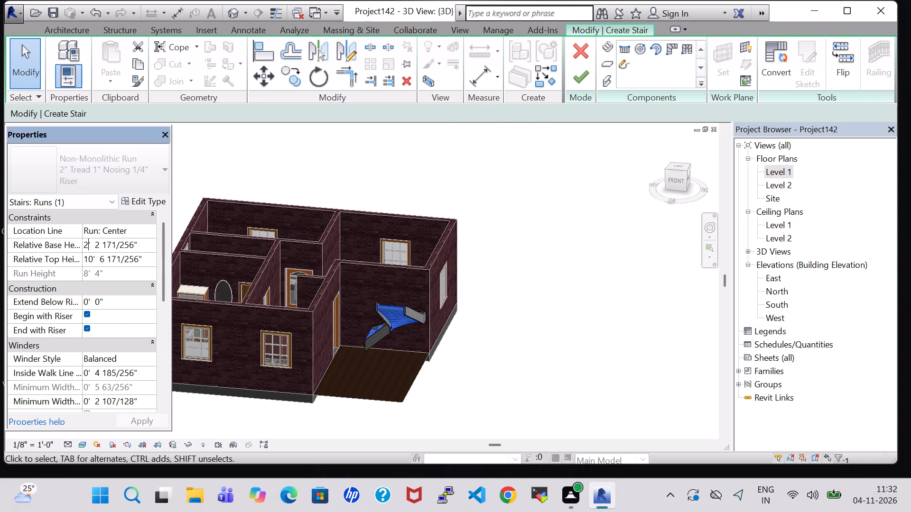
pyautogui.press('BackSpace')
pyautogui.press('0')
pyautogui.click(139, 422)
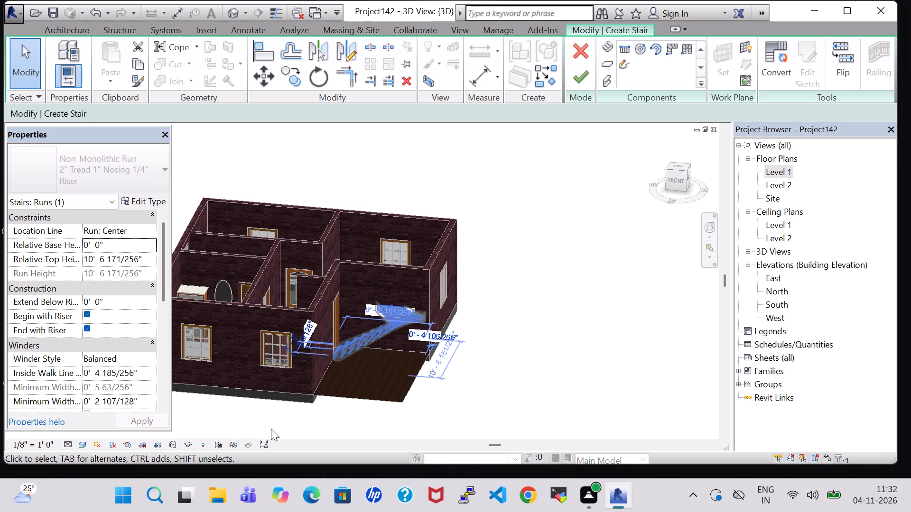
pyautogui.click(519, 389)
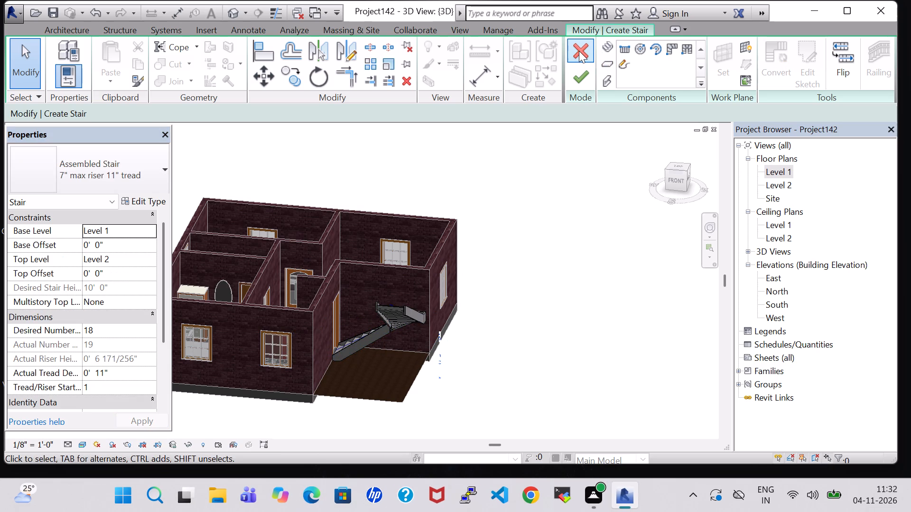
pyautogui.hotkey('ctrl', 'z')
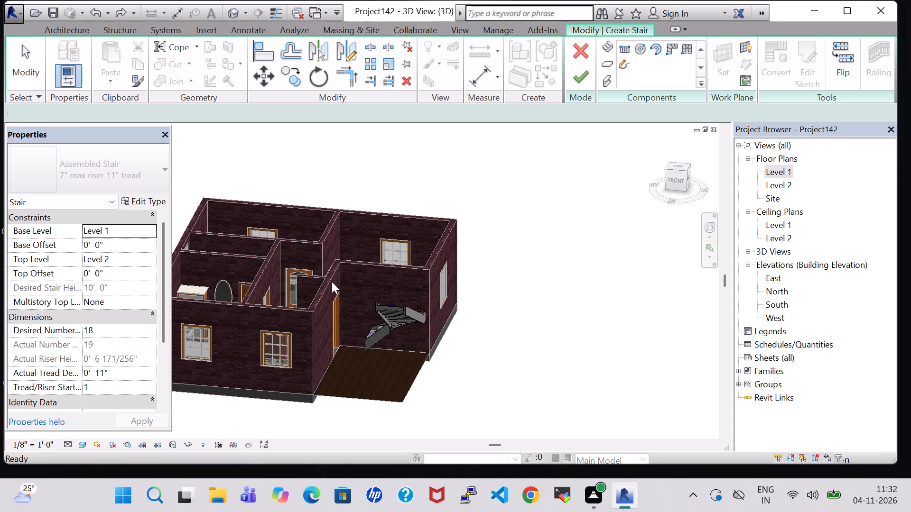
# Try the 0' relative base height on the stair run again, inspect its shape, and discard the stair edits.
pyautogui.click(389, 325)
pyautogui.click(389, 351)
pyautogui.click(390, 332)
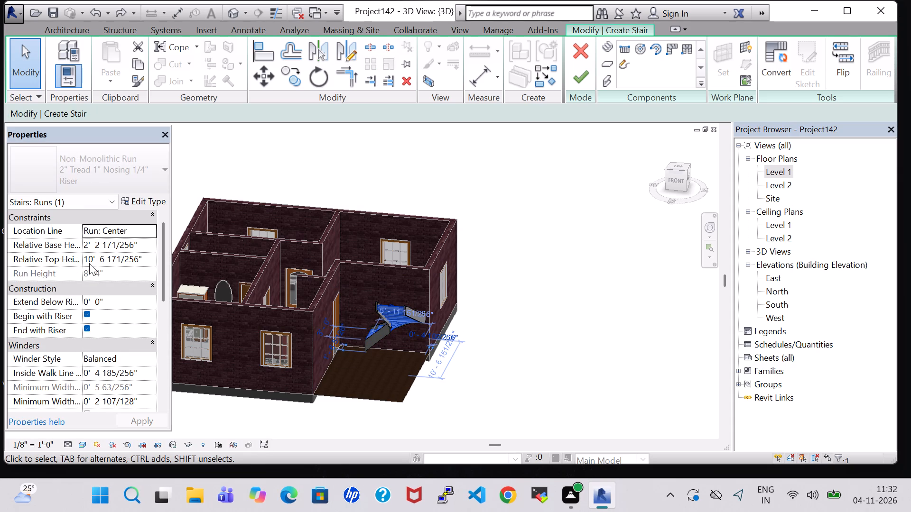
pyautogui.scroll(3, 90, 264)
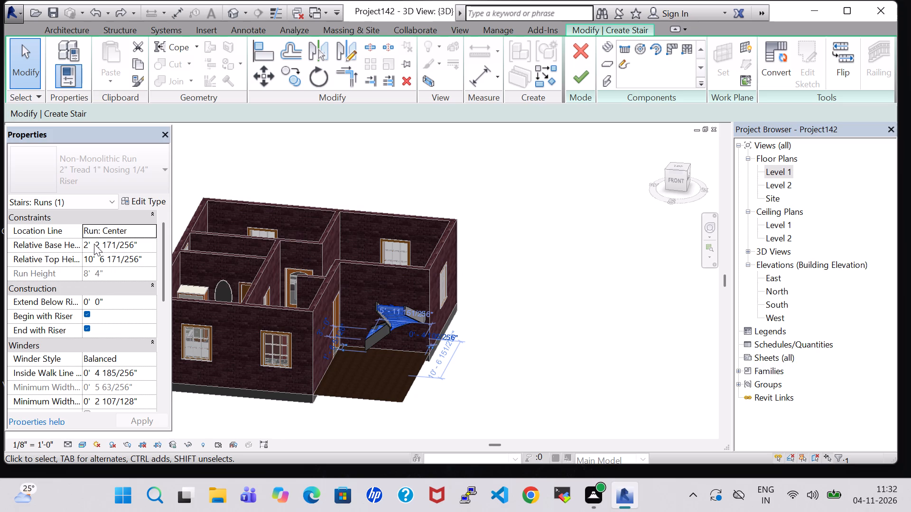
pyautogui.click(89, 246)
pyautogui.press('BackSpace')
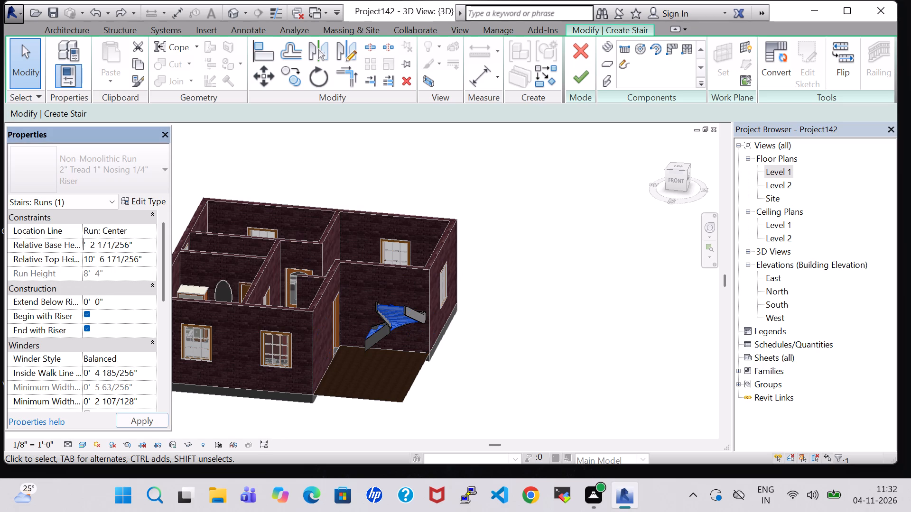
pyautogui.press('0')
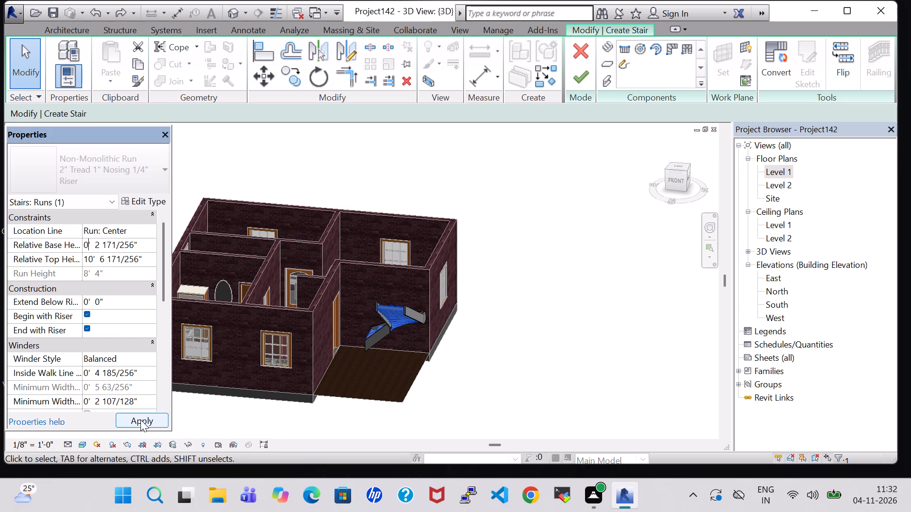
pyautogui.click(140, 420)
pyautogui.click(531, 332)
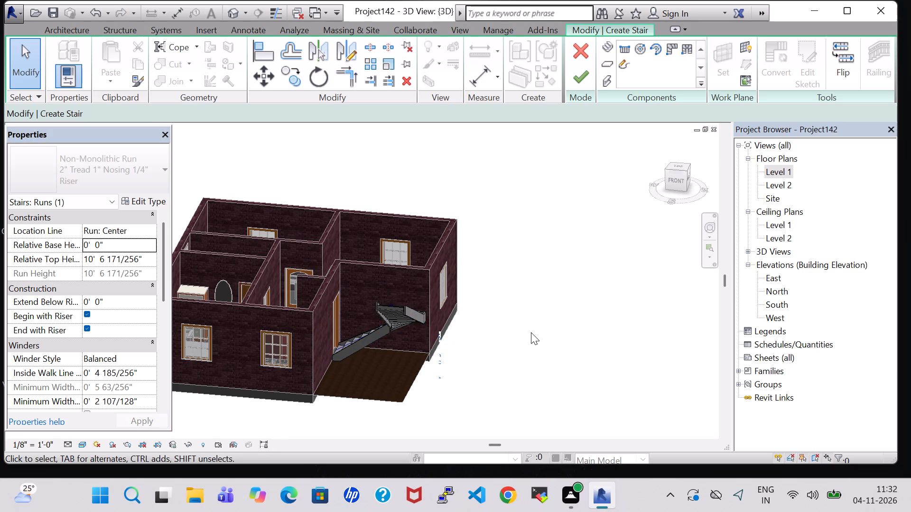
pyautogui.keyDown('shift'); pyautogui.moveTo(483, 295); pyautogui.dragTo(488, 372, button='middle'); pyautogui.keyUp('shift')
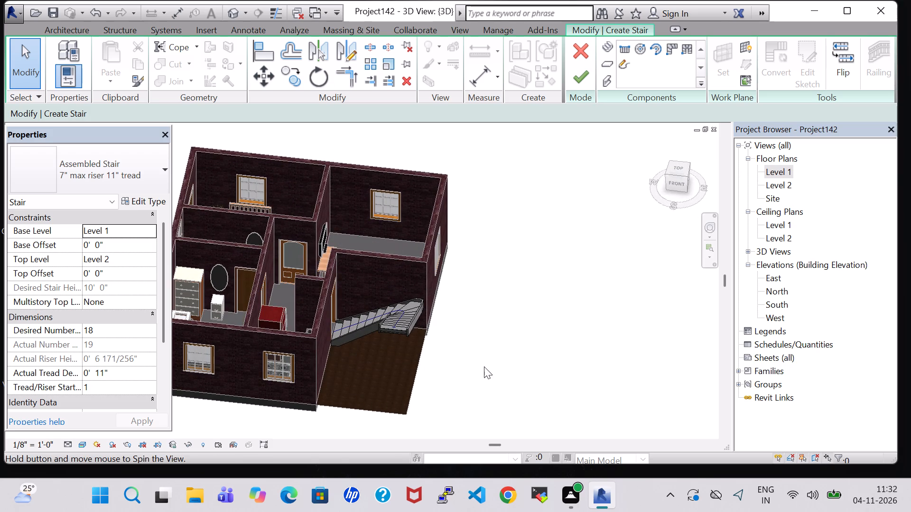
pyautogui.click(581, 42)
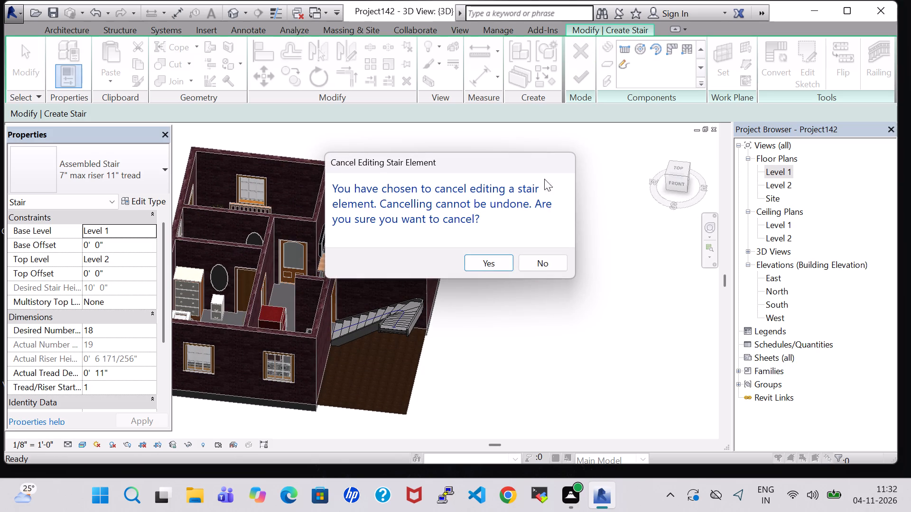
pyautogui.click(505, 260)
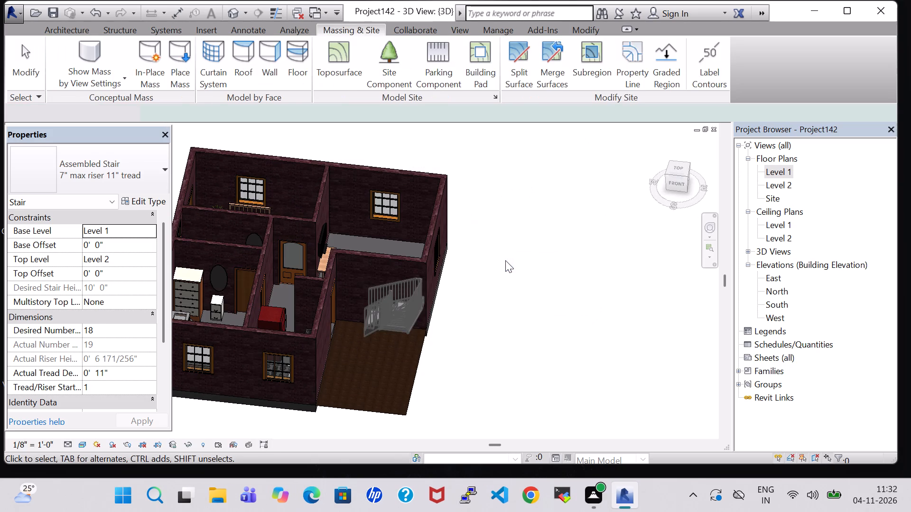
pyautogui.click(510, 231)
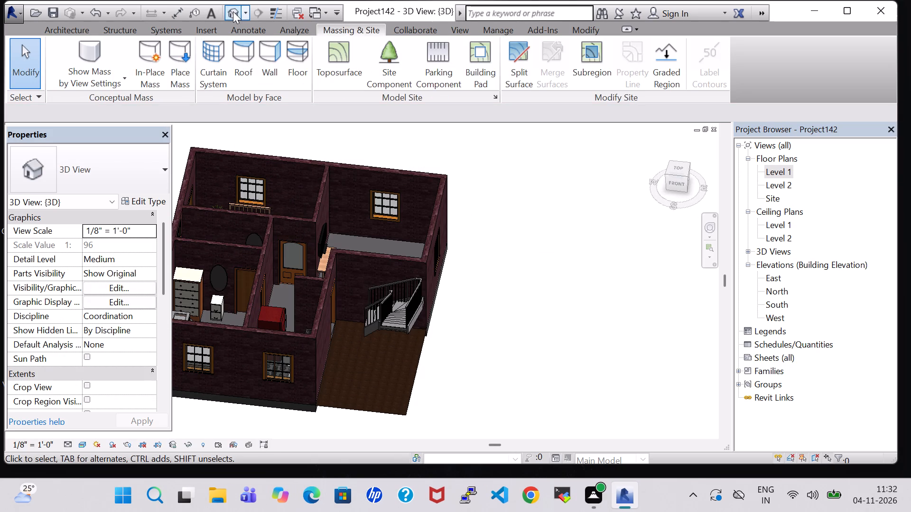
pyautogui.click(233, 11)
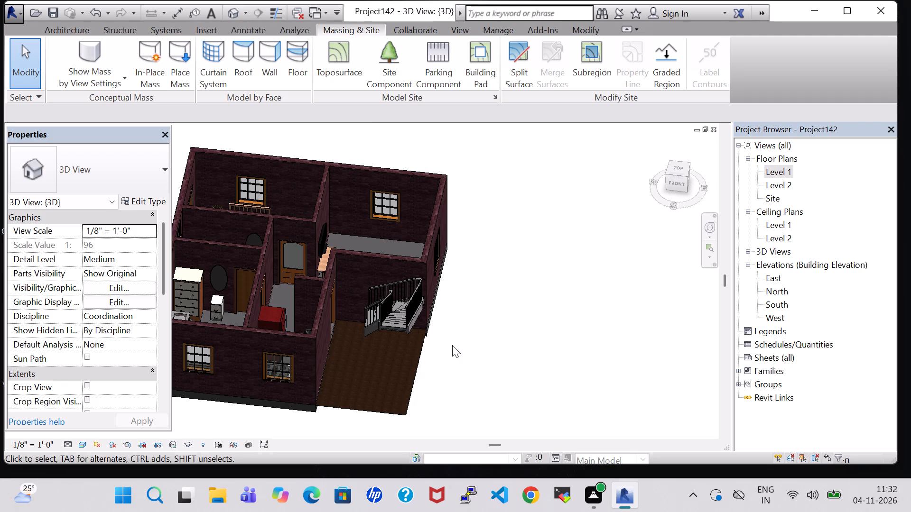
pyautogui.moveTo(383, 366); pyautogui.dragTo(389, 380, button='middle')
# In the Level 1 plan, start a Generic - 12" footprint roof based on Level 2 and draw its 28'-8" north boundary line.
pyautogui.click(780, 171)
pyautogui.click(775, 168)
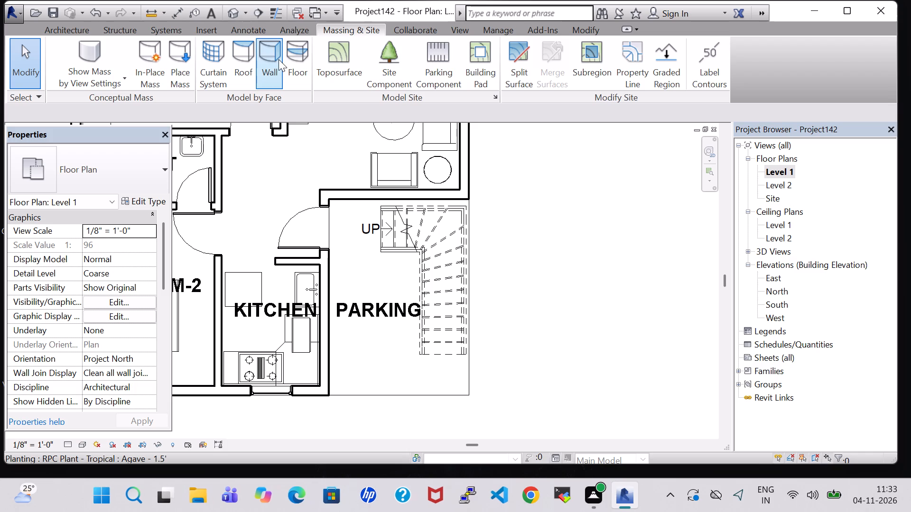
pyautogui.click(72, 25)
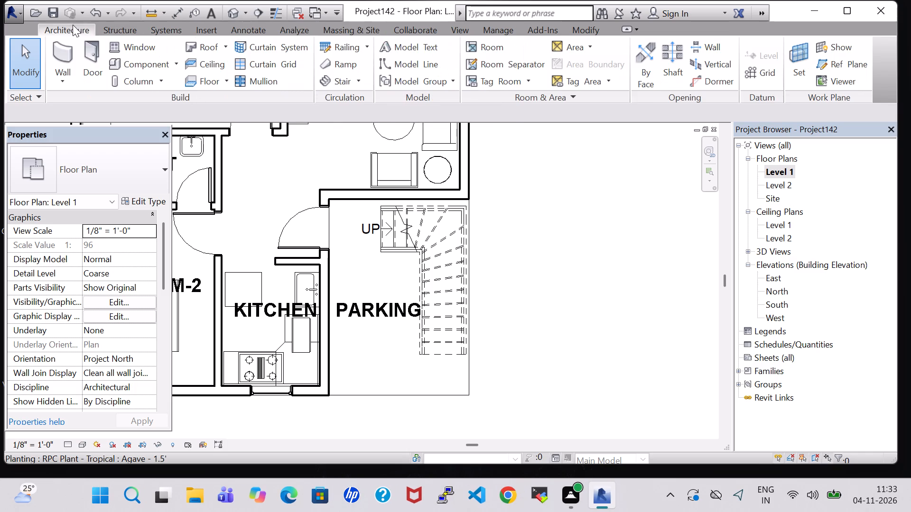
pyautogui.click(196, 52)
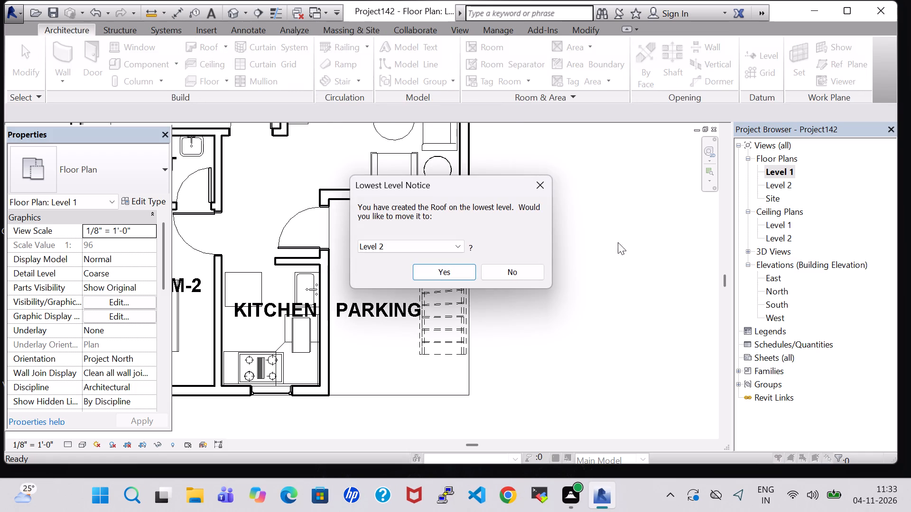
pyautogui.click(449, 275)
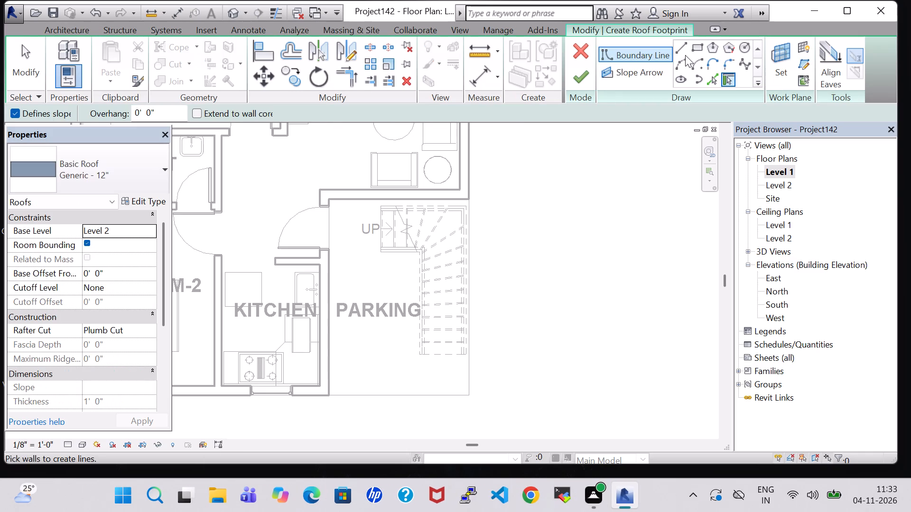
pyautogui.click(681, 50)
pyautogui.scroll(-5, 510, 201)
pyautogui.moveTo(513, 197); pyautogui.dragTo(645, 341, button='middle')
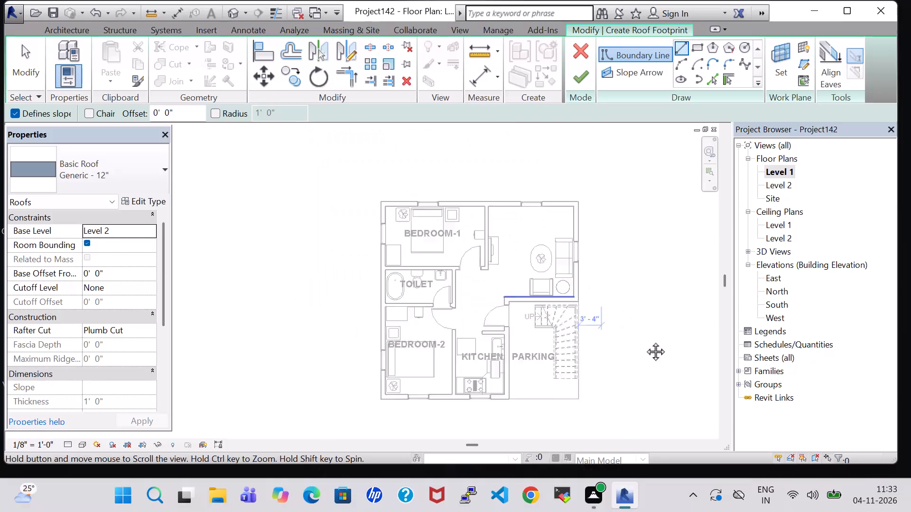
pyautogui.moveTo(645, 341); pyautogui.dragTo(716, 414, button='middle')
pyautogui.scroll(6, 558, 307)
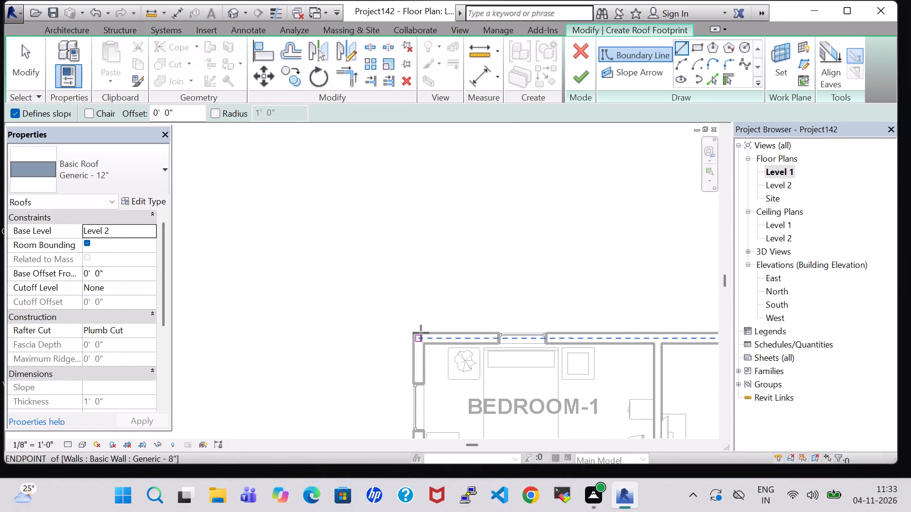
pyautogui.click(411, 332)
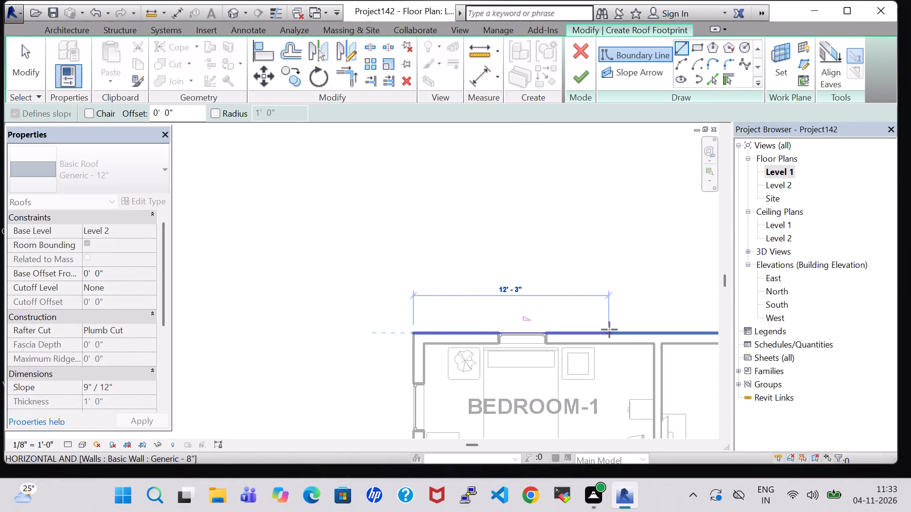
pyautogui.moveTo(609, 329); pyautogui.dragTo(322, 289, button='middle')
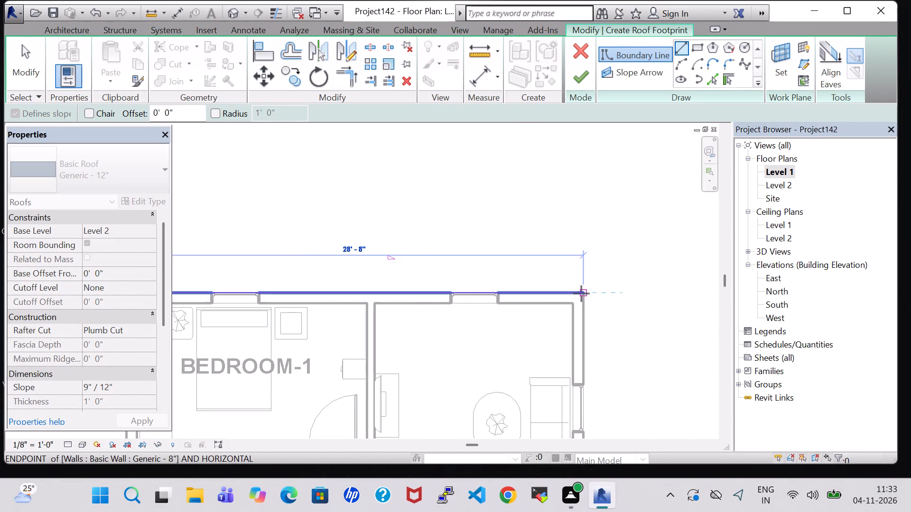
pyautogui.click(581, 293)
# Continue the roof boundary 14'-6" along the east wall, 10'-1" west along the parking's north wall, and south along the kitchen wall's outer face.
pyautogui.click(585, 293)
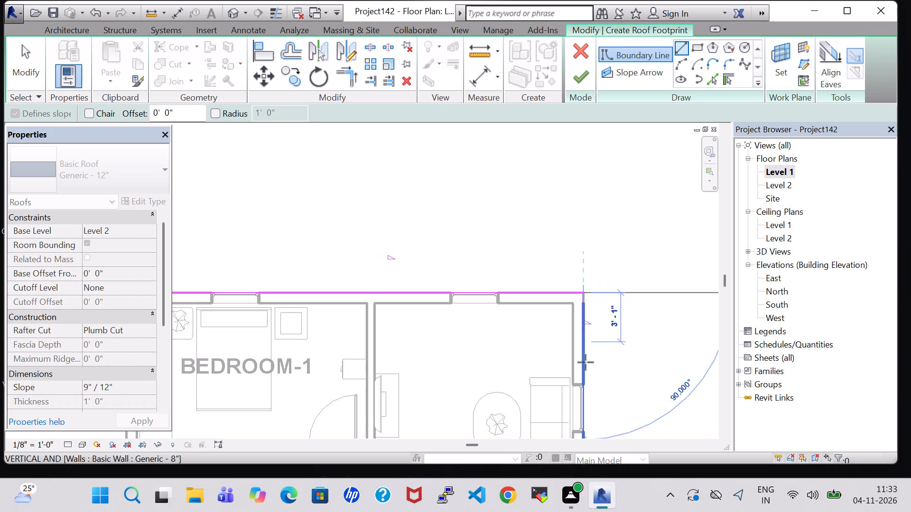
pyautogui.moveTo(587, 392); pyautogui.dragTo(578, 124, button='middle')
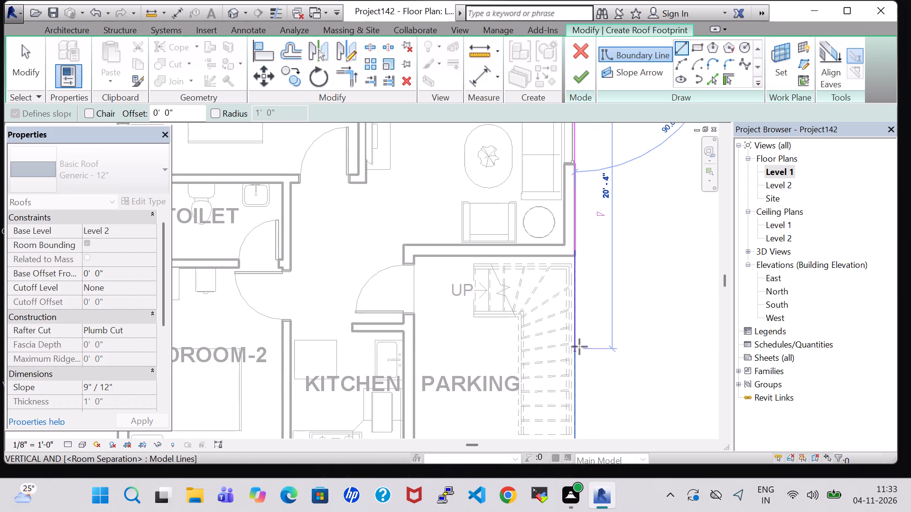
pyautogui.click(576, 257)
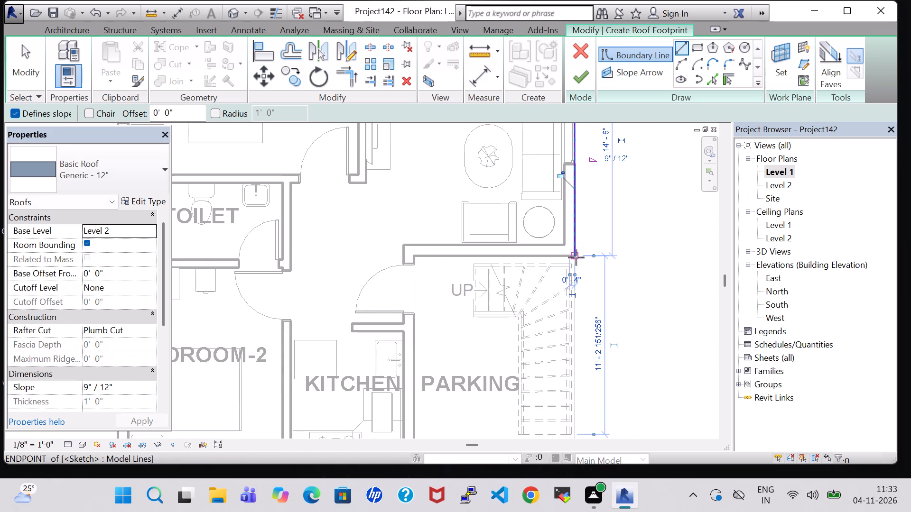
pyautogui.click(574, 257)
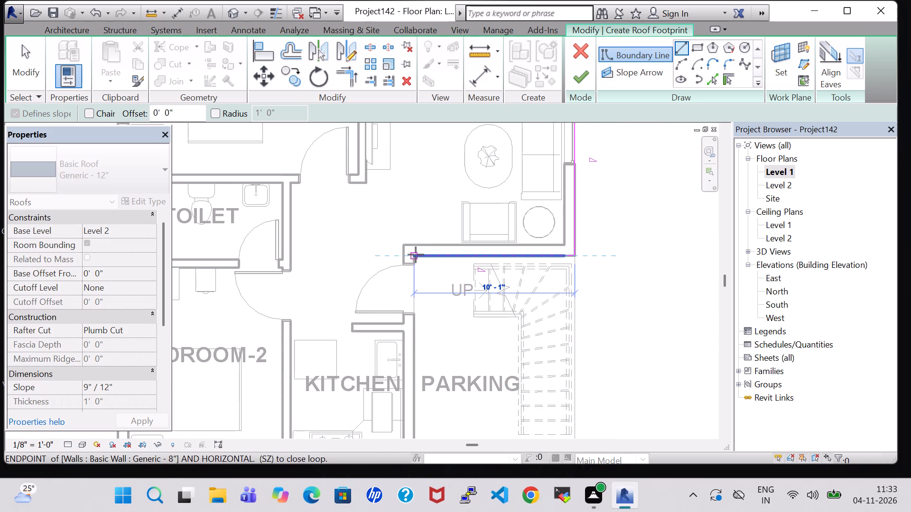
pyautogui.click(415, 256)
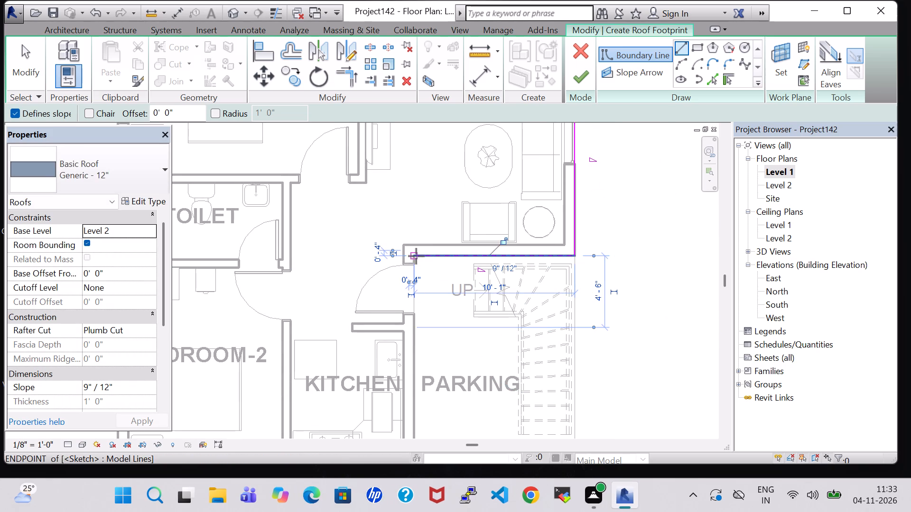
pyautogui.click(415, 256)
pyautogui.moveTo(418, 357); pyautogui.dragTo(433, 116, button='middle')
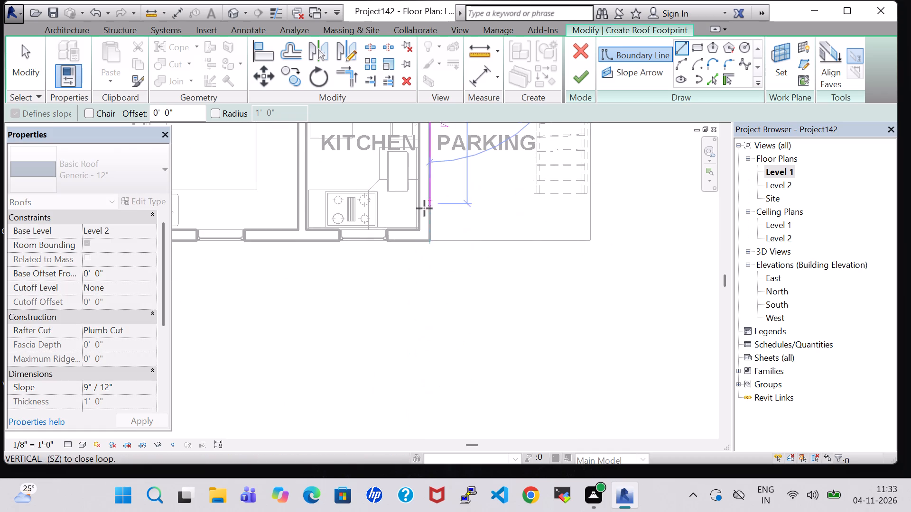
pyautogui.click(429, 241)
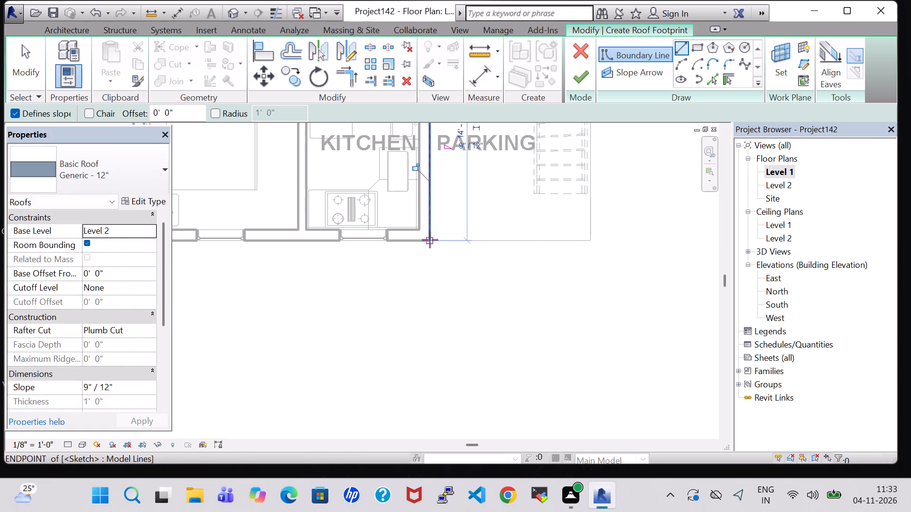
# Close the roof boundary with an 18'-7" south line and a west line to the Bedroom-1 corner, then finish the roof with walls attached.
pyautogui.click(430, 240)
pyautogui.moveTo(267, 240); pyautogui.dragTo(532, 239, button='middle')
pyautogui.scroll(1, 354, 235)
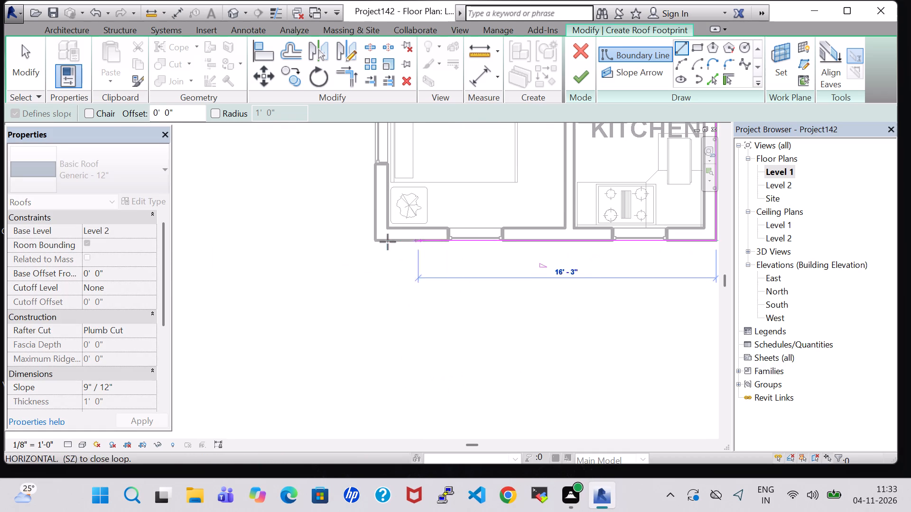
pyautogui.click(374, 243)
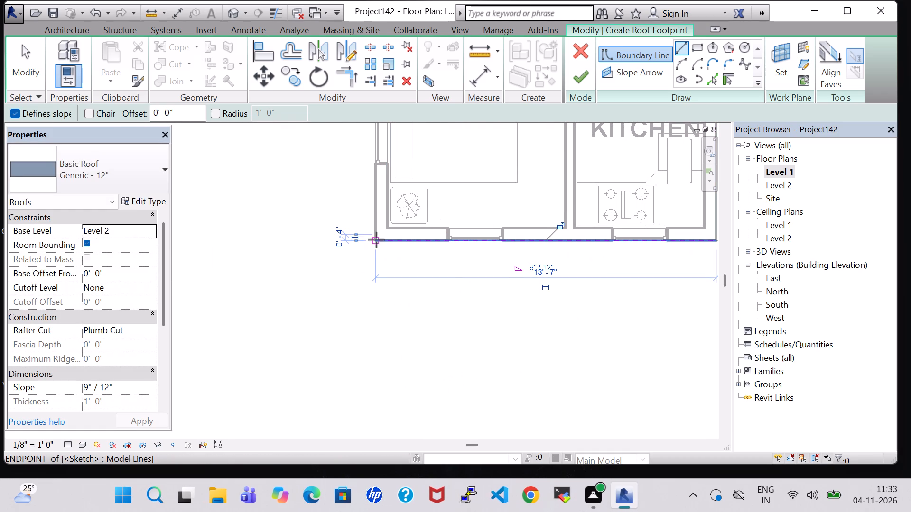
pyautogui.click(376, 240)
pyautogui.moveTo(375, 146); pyautogui.dragTo(390, 311, button='middle')
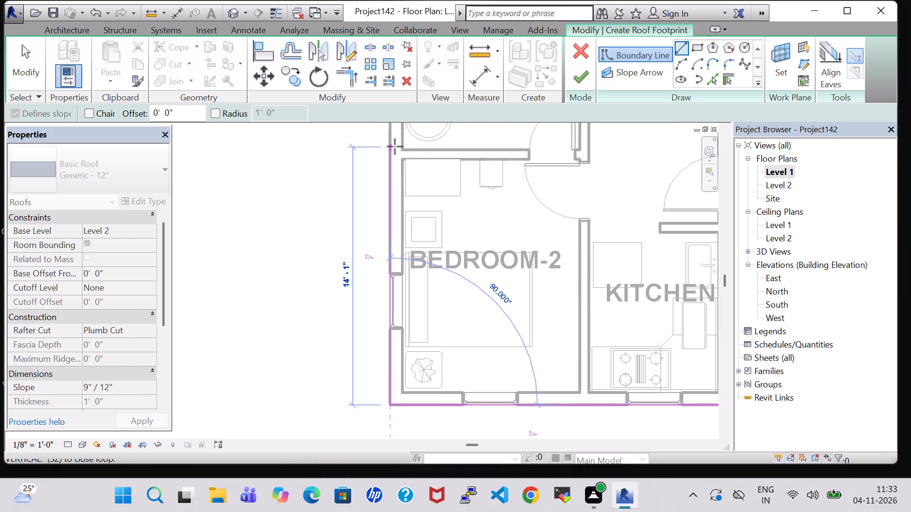
pyautogui.moveTo(394, 146); pyautogui.dragTo(406, 329, button='middle')
pyautogui.moveTo(404, 159); pyautogui.dragTo(390, 339, button='middle')
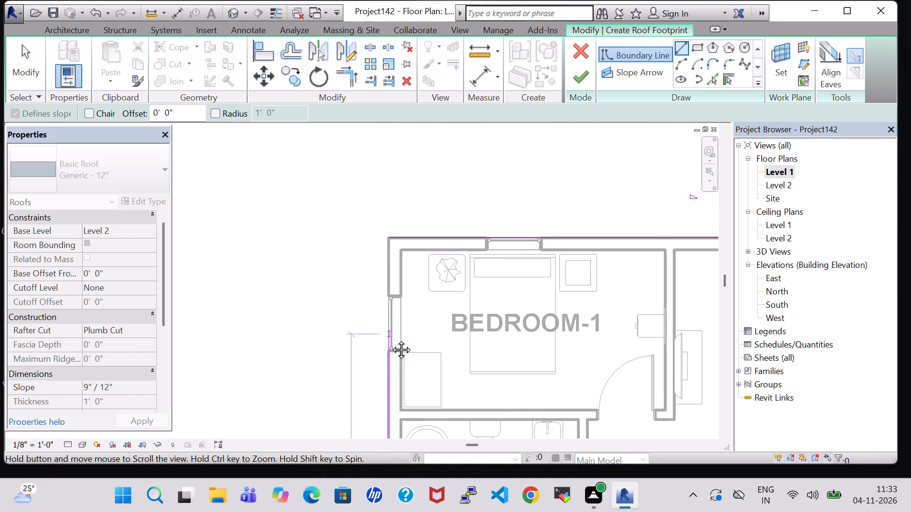
pyautogui.moveTo(390, 339); pyautogui.dragTo(390, 340, button='middle')
pyautogui.click(390, 245)
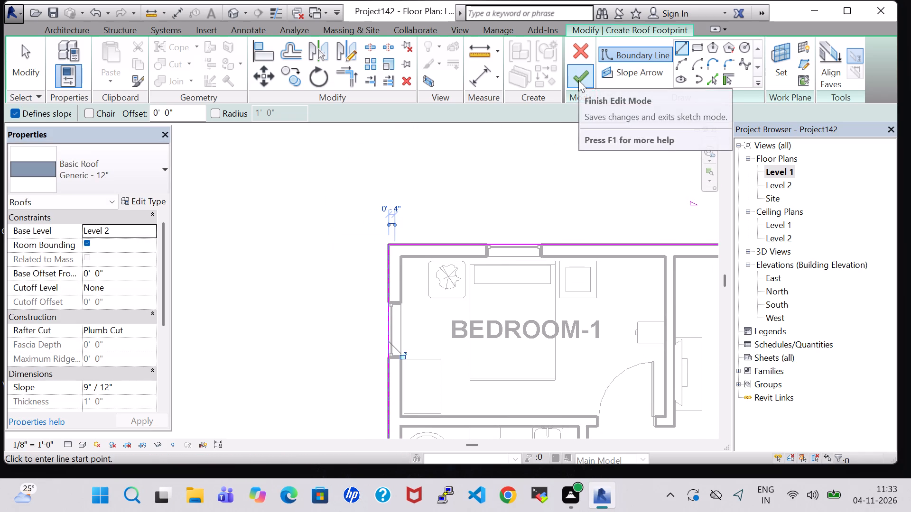
pyautogui.click(578, 80)
pyautogui.click(493, 257)
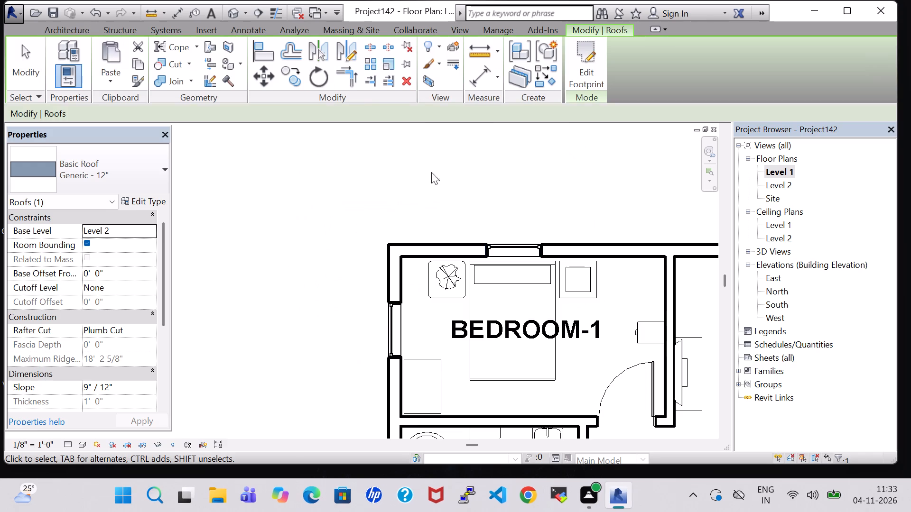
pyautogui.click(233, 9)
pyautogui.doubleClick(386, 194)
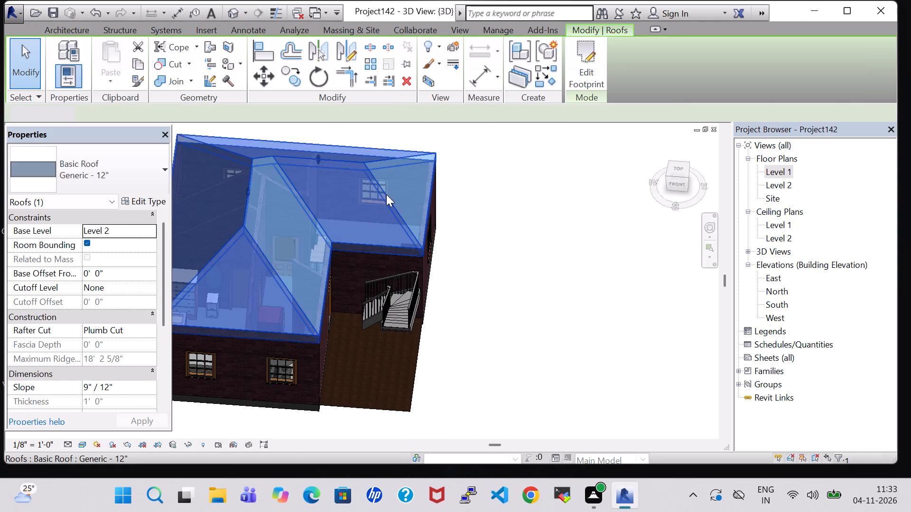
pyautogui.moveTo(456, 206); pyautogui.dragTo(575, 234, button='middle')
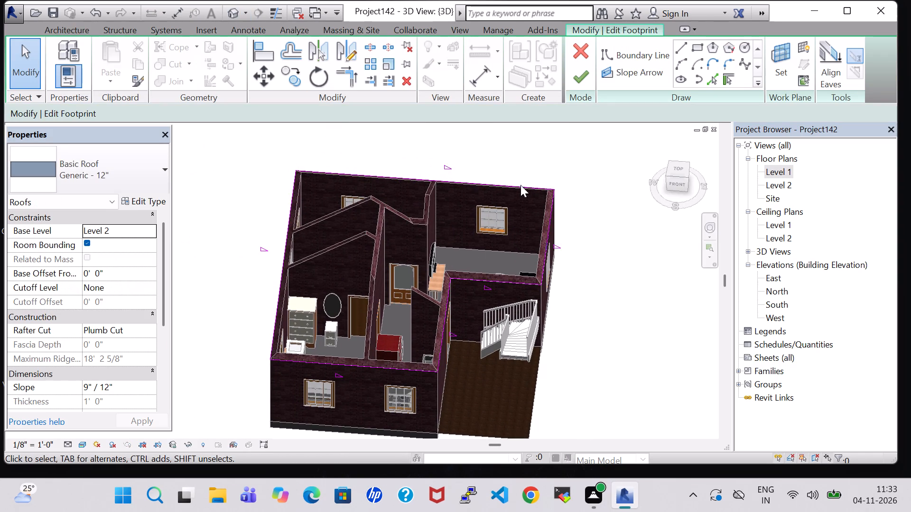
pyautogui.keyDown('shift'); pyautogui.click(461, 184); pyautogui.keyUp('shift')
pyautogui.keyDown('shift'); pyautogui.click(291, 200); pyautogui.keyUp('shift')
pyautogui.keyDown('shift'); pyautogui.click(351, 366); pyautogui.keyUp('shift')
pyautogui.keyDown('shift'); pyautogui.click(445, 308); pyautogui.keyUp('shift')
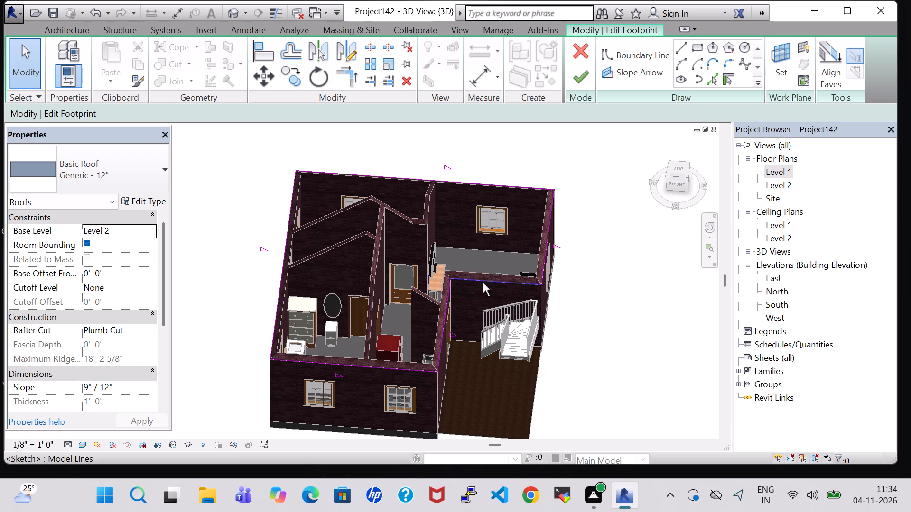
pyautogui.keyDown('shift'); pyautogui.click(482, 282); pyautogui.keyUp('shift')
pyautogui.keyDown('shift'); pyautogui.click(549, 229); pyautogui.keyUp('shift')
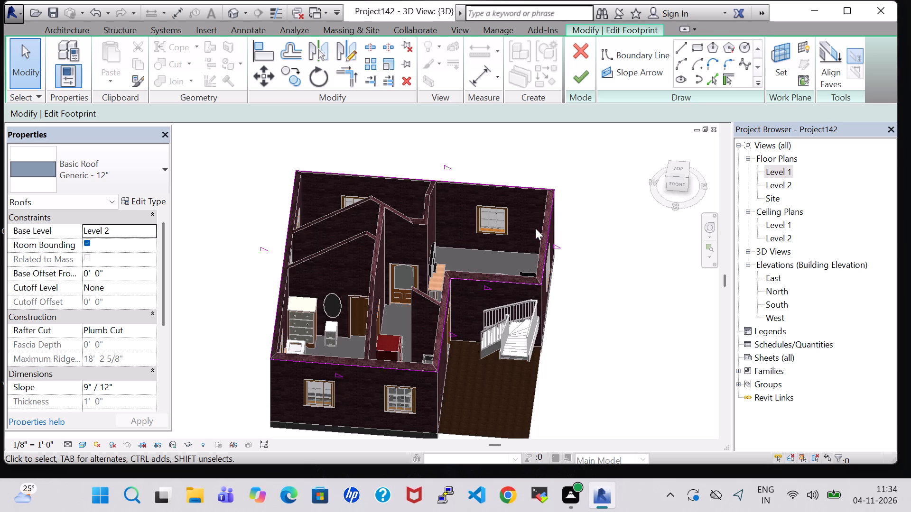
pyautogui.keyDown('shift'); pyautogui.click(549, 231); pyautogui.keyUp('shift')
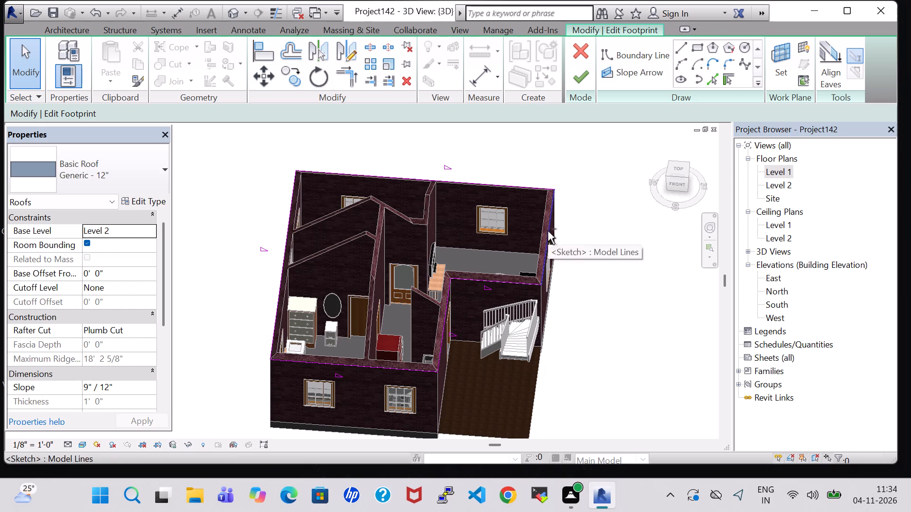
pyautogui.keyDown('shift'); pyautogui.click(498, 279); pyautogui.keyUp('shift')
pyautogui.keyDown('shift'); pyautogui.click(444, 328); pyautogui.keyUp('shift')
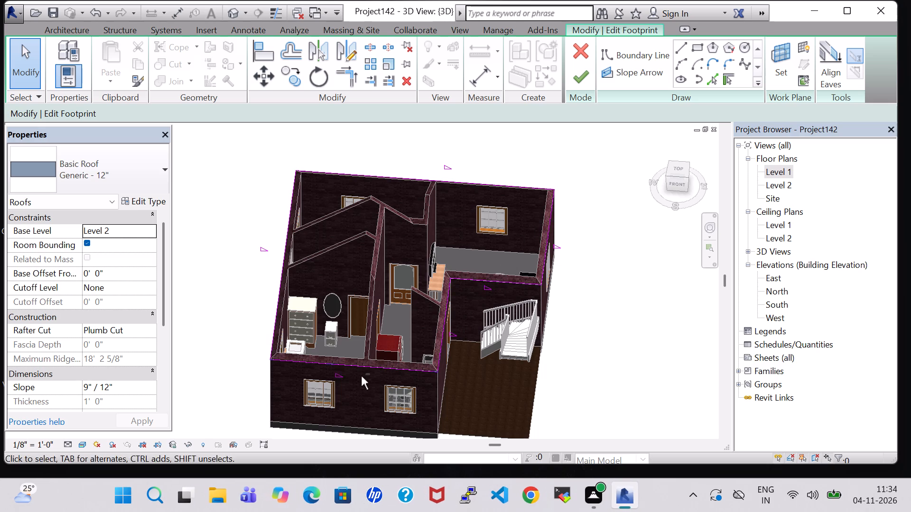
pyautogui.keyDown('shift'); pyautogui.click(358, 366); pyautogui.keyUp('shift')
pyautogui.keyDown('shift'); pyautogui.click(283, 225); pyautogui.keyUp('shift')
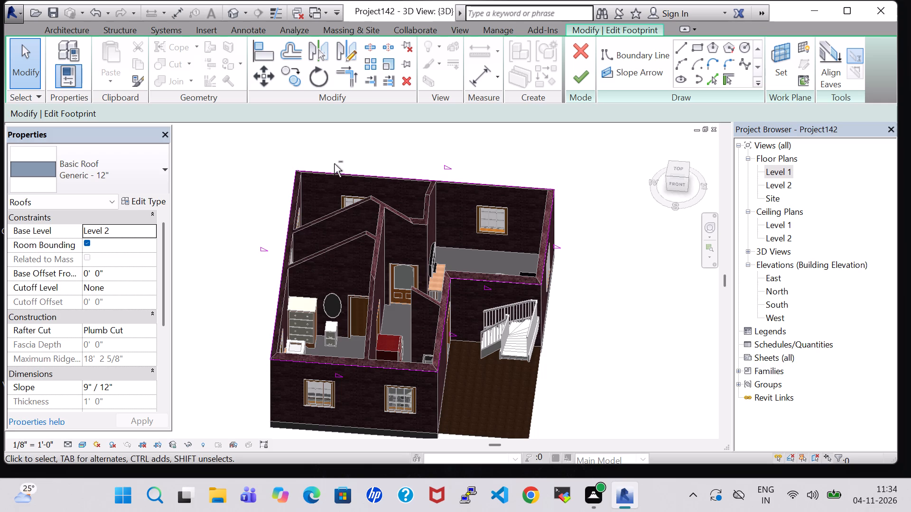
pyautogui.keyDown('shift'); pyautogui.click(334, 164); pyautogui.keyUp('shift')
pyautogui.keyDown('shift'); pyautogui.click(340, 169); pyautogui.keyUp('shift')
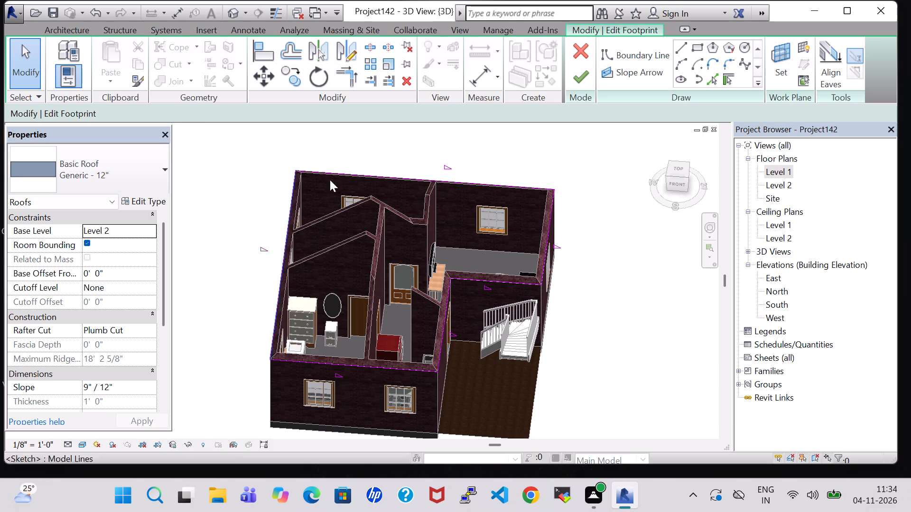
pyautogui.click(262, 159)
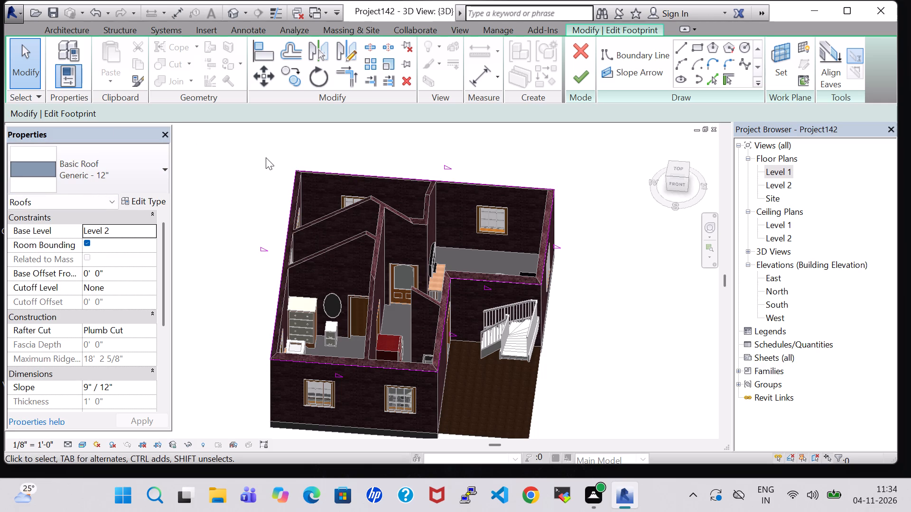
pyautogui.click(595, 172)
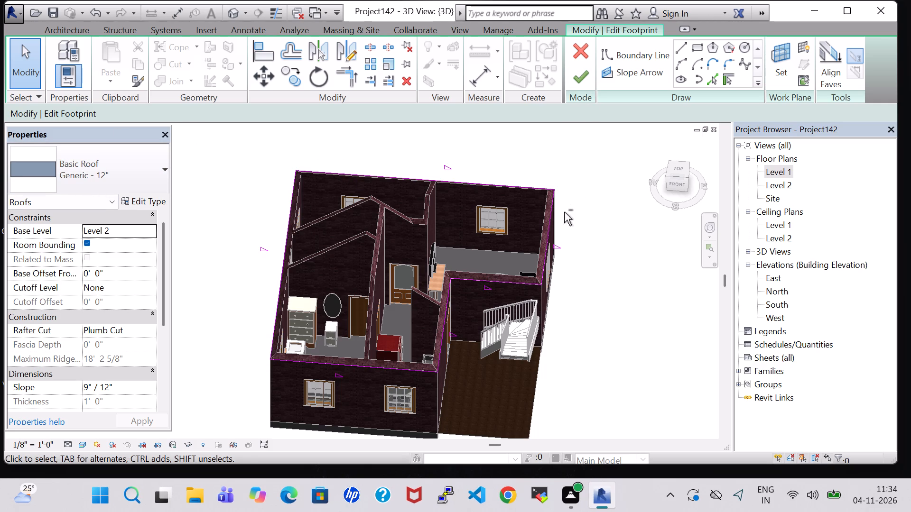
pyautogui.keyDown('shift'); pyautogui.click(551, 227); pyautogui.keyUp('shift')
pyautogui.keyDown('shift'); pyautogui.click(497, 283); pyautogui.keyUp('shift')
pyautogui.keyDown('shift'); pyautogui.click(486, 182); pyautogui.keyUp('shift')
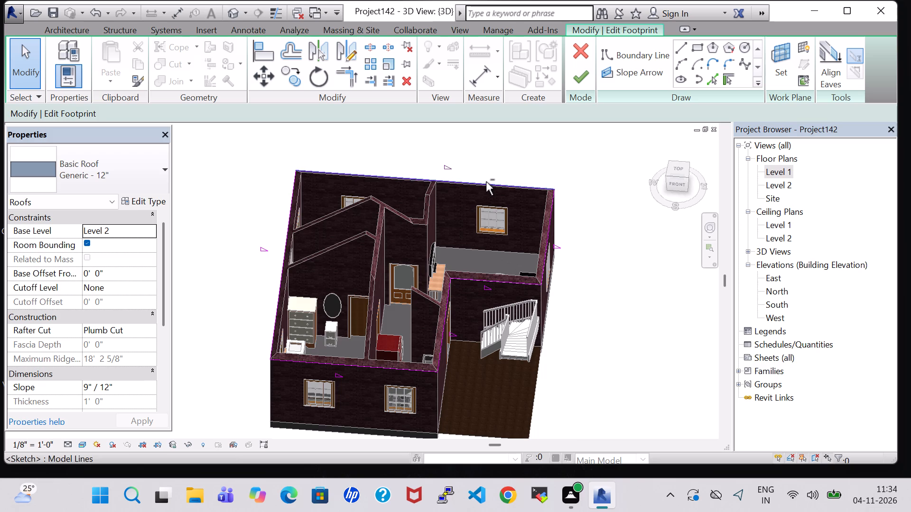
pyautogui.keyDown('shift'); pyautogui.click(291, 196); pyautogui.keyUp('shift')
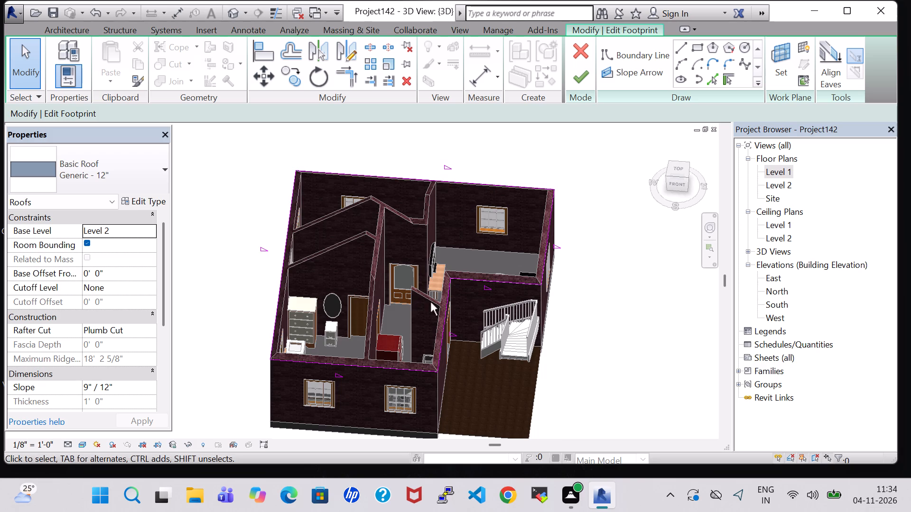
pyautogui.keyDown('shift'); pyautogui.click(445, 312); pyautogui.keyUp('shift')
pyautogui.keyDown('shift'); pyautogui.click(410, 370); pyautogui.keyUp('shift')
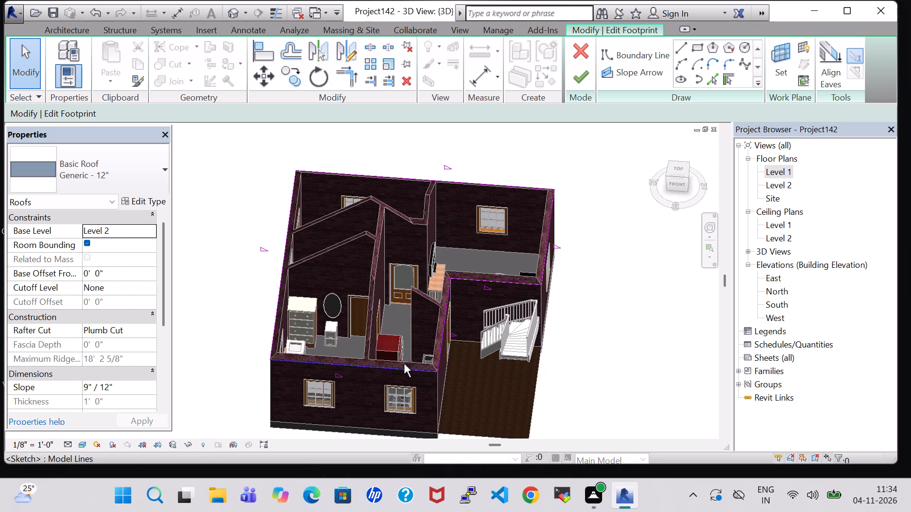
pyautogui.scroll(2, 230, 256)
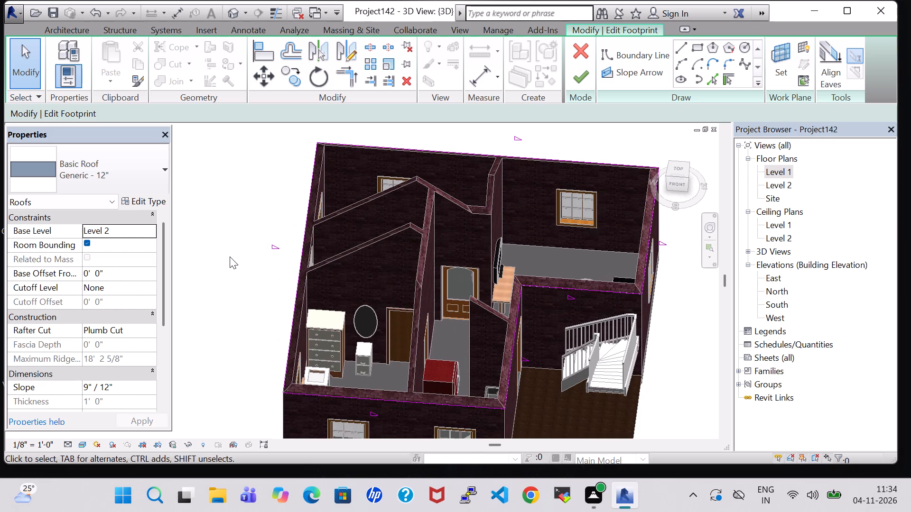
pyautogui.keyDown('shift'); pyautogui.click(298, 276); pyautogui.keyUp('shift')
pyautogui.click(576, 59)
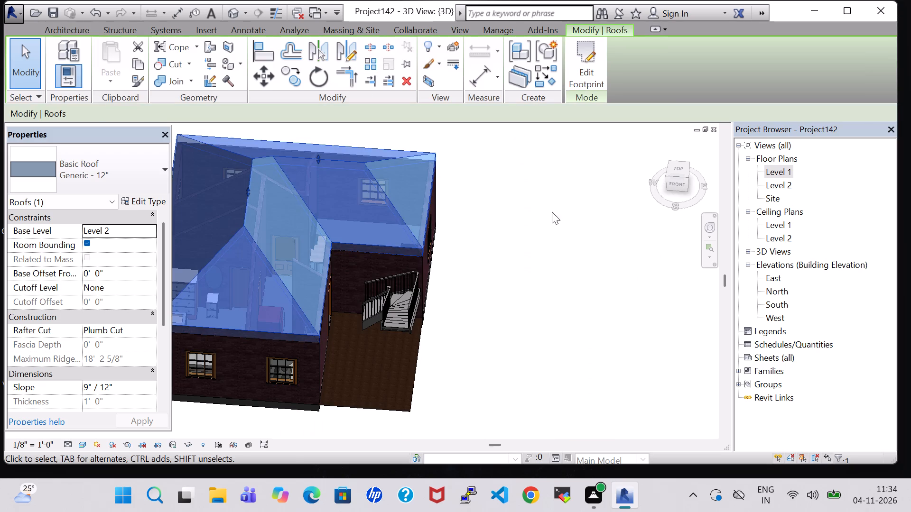
# Edit the roof footprint, remove the slope definition from all six boundary lines, and finish the roof as a flat slab.
pyautogui.doubleClick(314, 182)
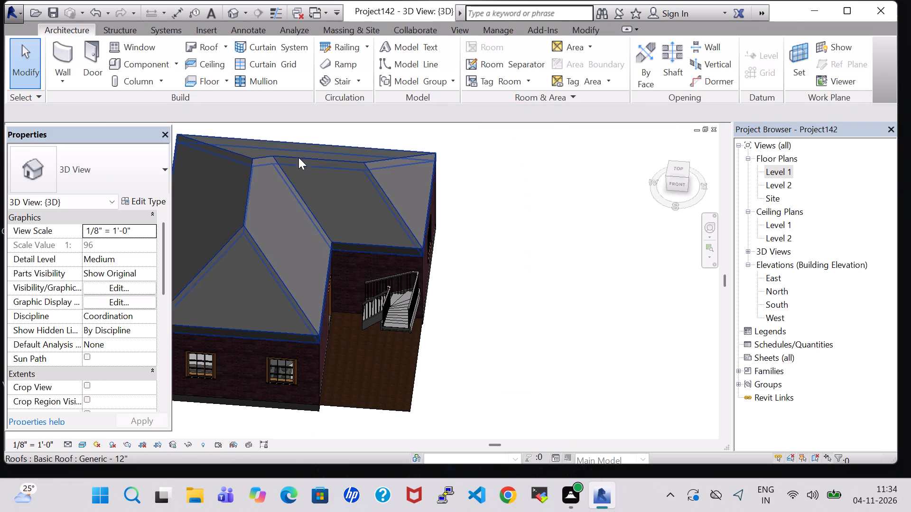
pyautogui.doubleClick(298, 153)
pyautogui.moveTo(301, 154); pyautogui.dragTo(377, 187, button='middle')
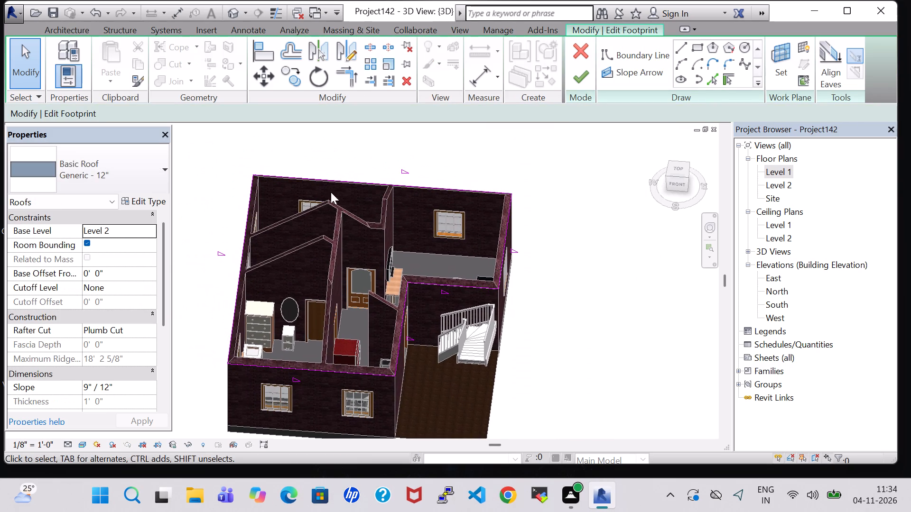
pyautogui.keyDown('ctrl'); pyautogui.click(308, 179); pyautogui.keyUp('ctrl')
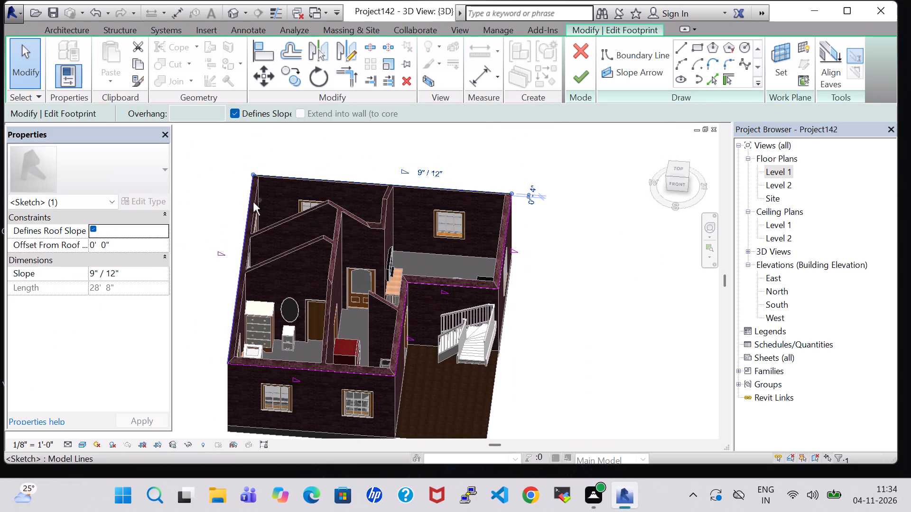
pyautogui.keyDown('ctrl'); pyautogui.click(248, 201); pyautogui.keyUp('ctrl')
pyautogui.keyDown('ctrl'); pyautogui.click(347, 368); pyautogui.keyUp('ctrl')
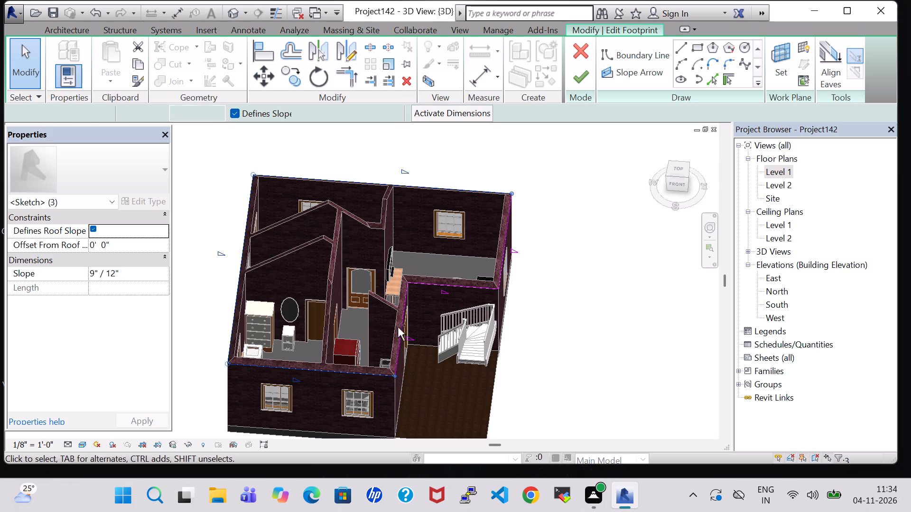
pyautogui.keyDown('ctrl'); pyautogui.click(402, 327); pyautogui.keyUp('ctrl')
pyautogui.keyDown('ctrl'); pyautogui.click(421, 281); pyautogui.keyUp('ctrl')
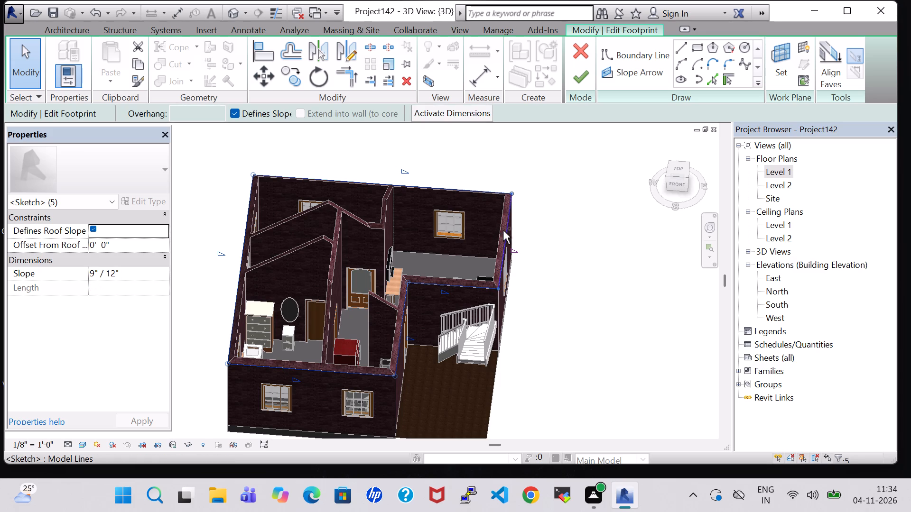
pyautogui.keyDown('ctrl'); pyautogui.click(504, 231); pyautogui.keyUp('ctrl')
pyautogui.click(93, 229)
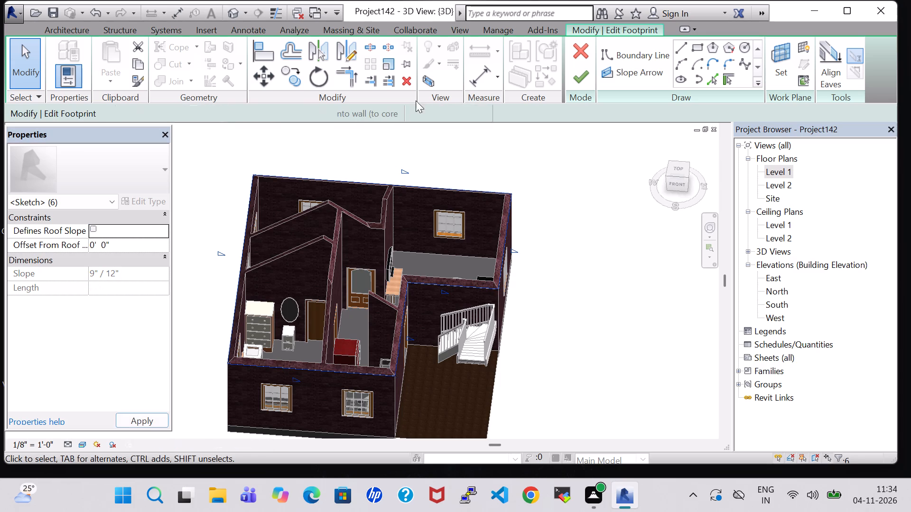
pyautogui.click(583, 85)
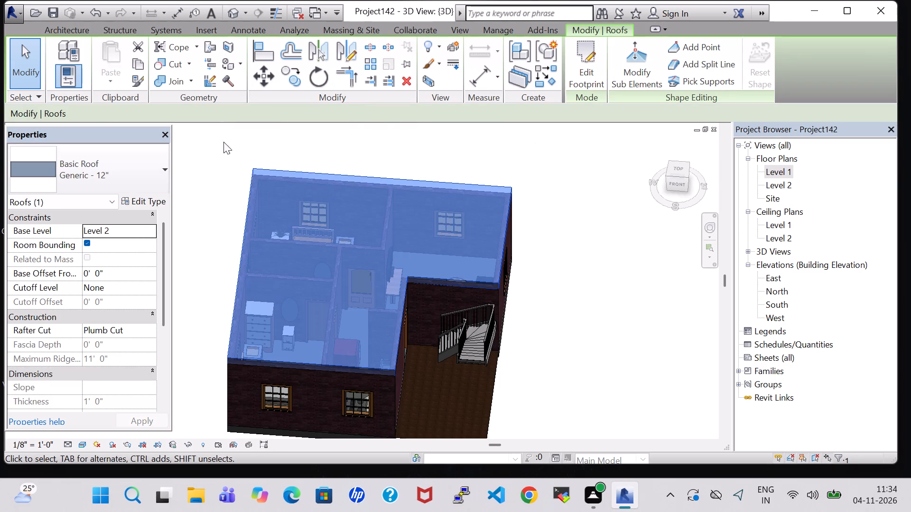
# Set the Structure layer material of the Generic - 12" roof type to Brick, Soldier Course.
pyautogui.click(140, 196)
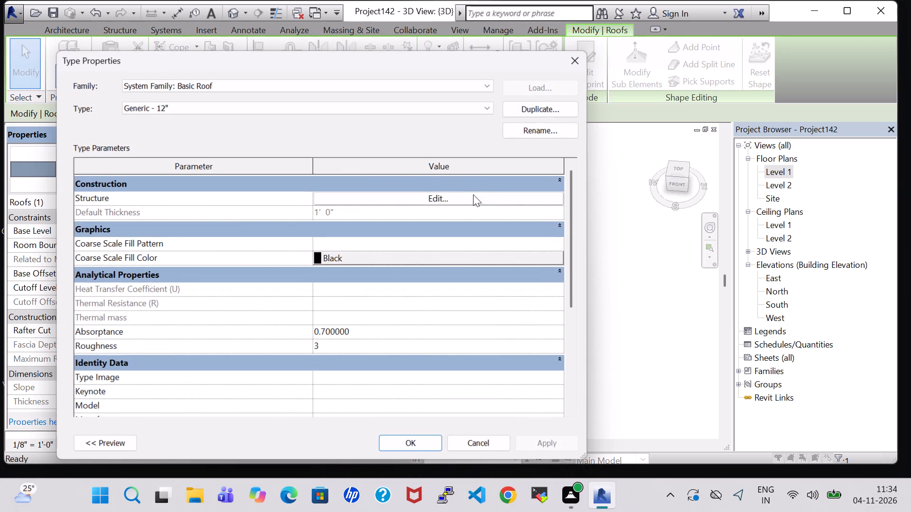
pyautogui.click(458, 201)
pyautogui.click(312, 192)
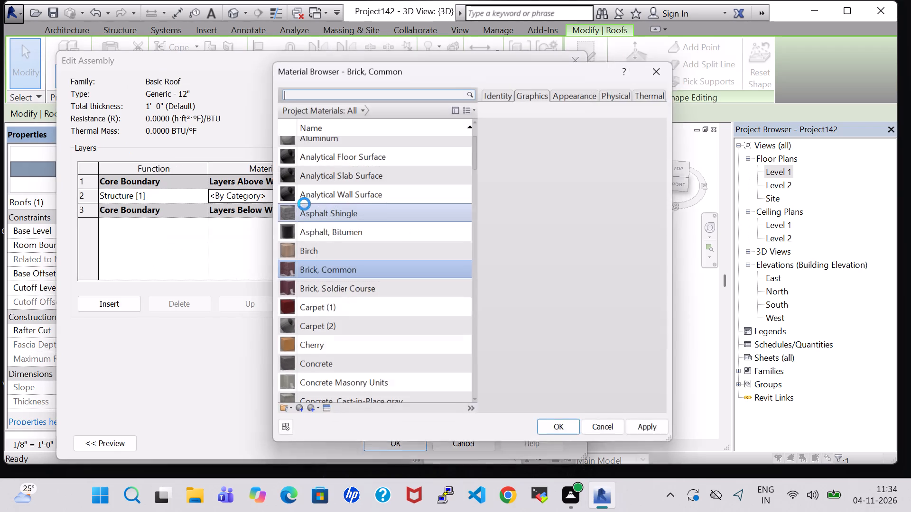
pyautogui.click(330, 289)
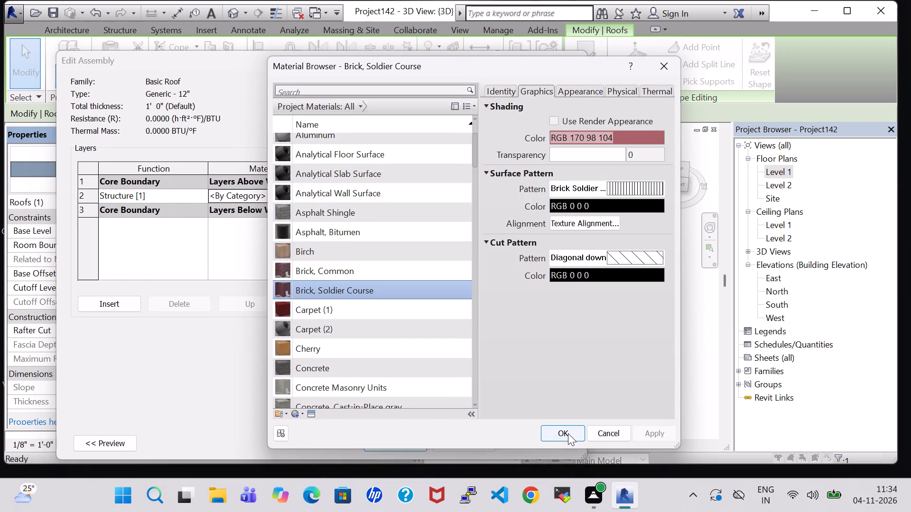
pyautogui.click(568, 433)
pyautogui.click(410, 443)
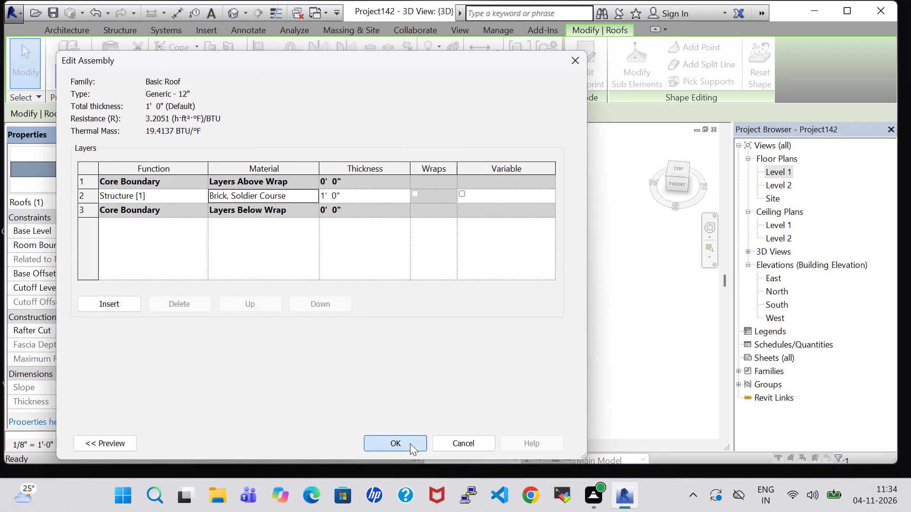
pyautogui.click(426, 447)
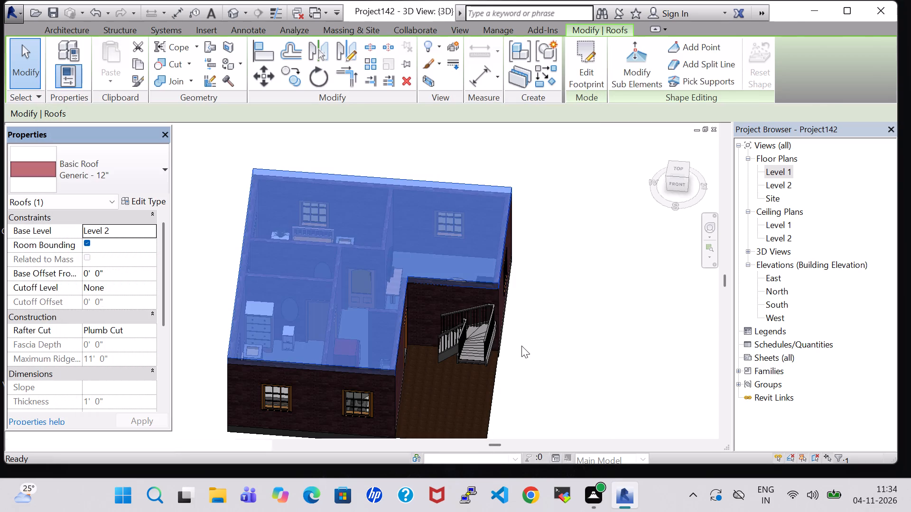
# Examine the flat brick roof, the walls and the exterior stair from several angles in 3D.
pyautogui.click(521, 346)
pyautogui.moveTo(519, 347); pyautogui.dragTo(526, 280, button='middle')
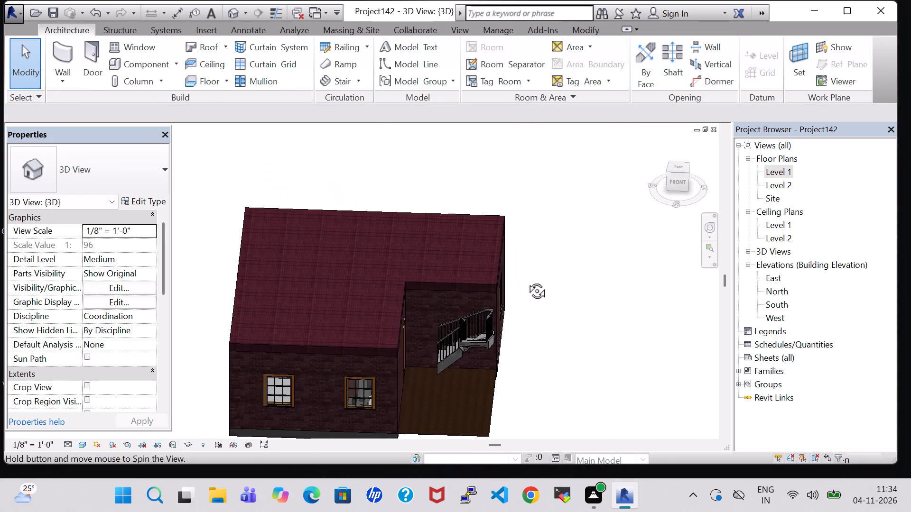
pyautogui.moveTo(526, 280); pyautogui.dragTo(527, 278, button='middle')
pyautogui.scroll(1, 512, 373)
pyautogui.keyDown('shift'); pyautogui.moveTo(512, 373); pyautogui.dragTo(507, 305, button='middle'); pyautogui.keyUp('shift')
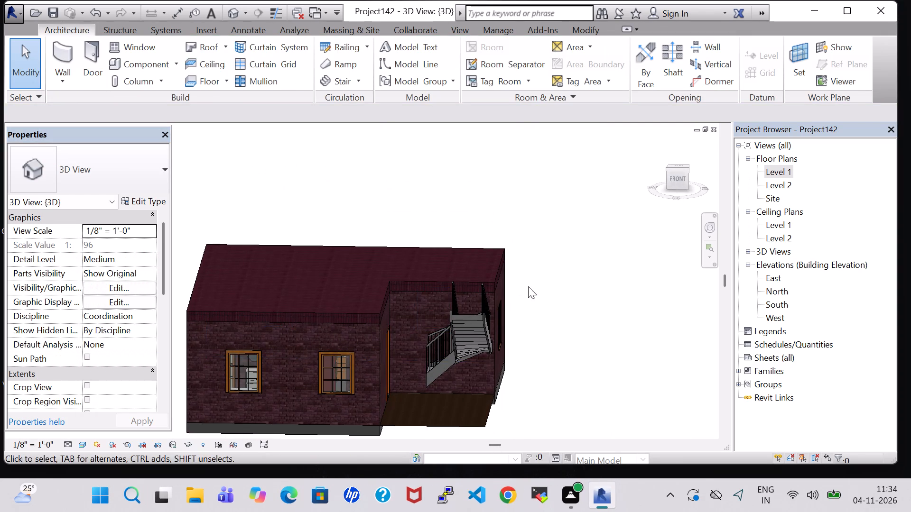
pyautogui.moveTo(528, 286); pyautogui.dragTo(536, 384, button='middle')
pyautogui.moveTo(498, 351); pyautogui.dragTo(464, 369, button='middle')
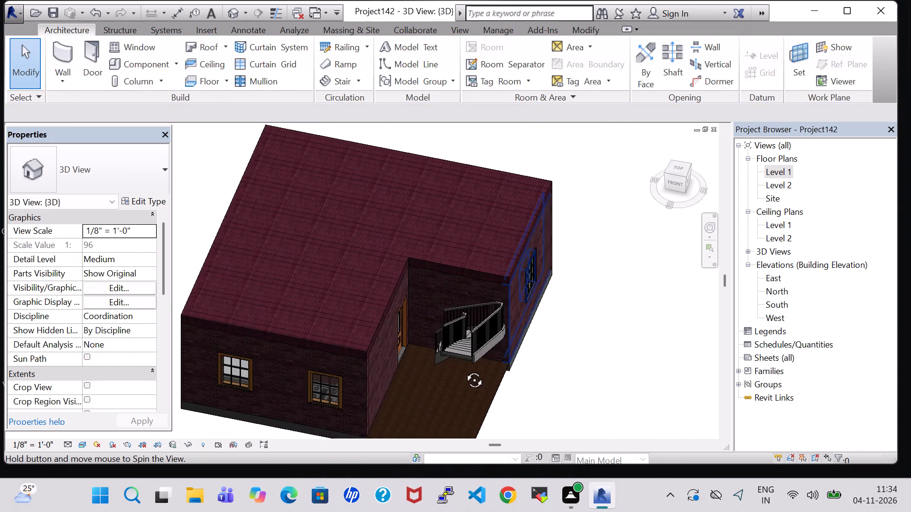
pyautogui.moveTo(464, 369); pyautogui.dragTo(460, 370, button='middle')
pyautogui.moveTo(473, 313); pyautogui.dragTo(455, 273, button='middle')
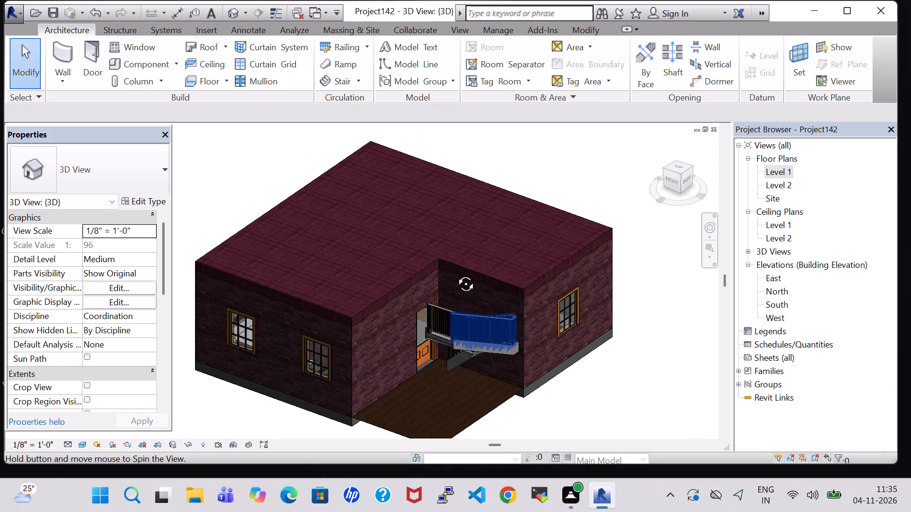
pyautogui.moveTo(455, 273); pyautogui.dragTo(472, 329, button='middle')
pyautogui.scroll(-2, 472, 329)
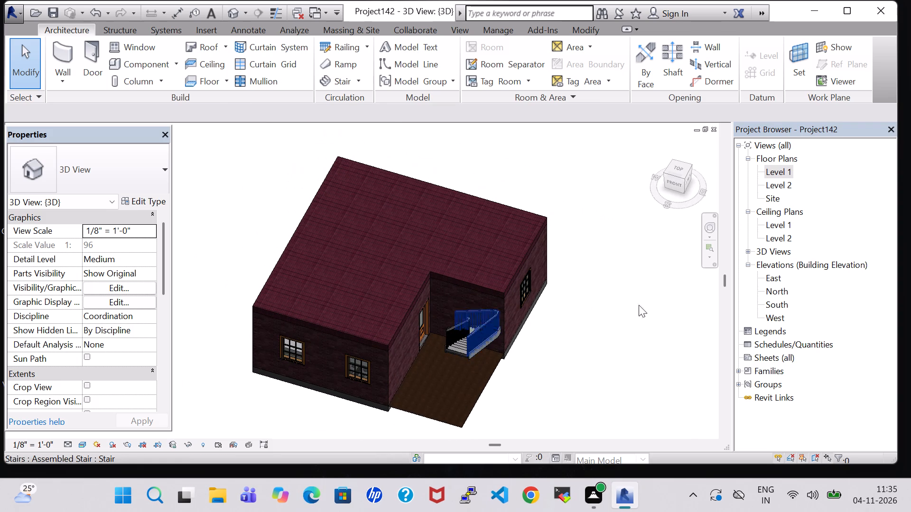
# Open the Level 1 floor plan with the whole house in view.
pyautogui.doubleClick(785, 172)
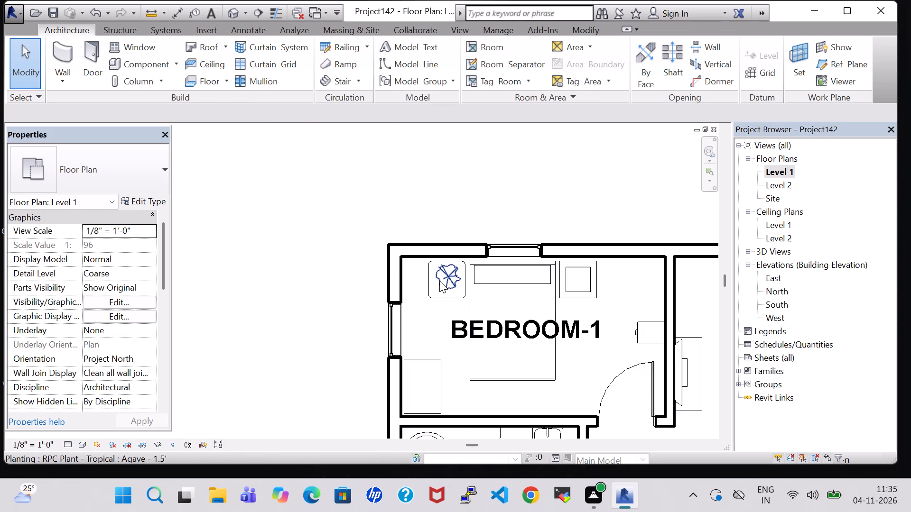
pyautogui.scroll(-10, 439, 283)
pyautogui.moveTo(438, 285); pyautogui.dragTo(373, 248, button='middle')
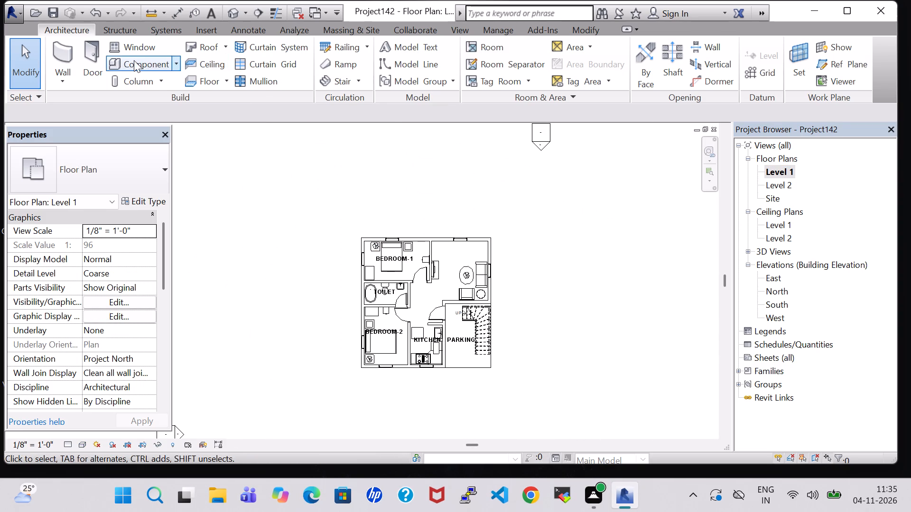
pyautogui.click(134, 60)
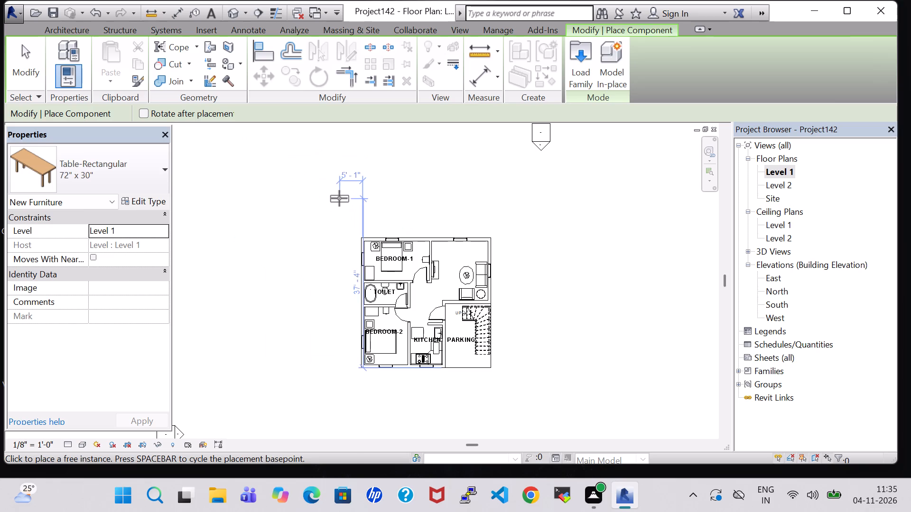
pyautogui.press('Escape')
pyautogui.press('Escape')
# Using the living room's Agave - 1.5' plant as the source, place four similar plants in the parking: two along the kitchen side, two along the stair side.
pyautogui.click(468, 273)
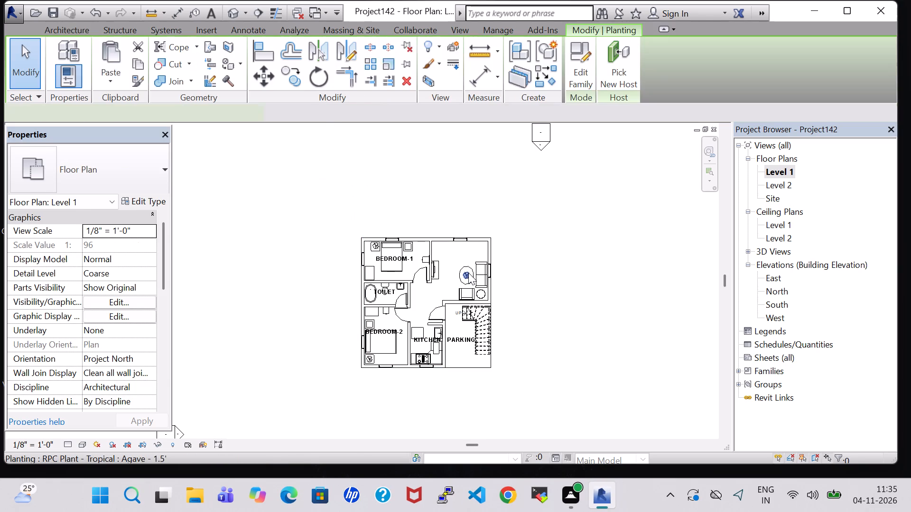
pyautogui.rightClick(468, 273)
pyautogui.click(551, 243)
pyautogui.click(548, 256)
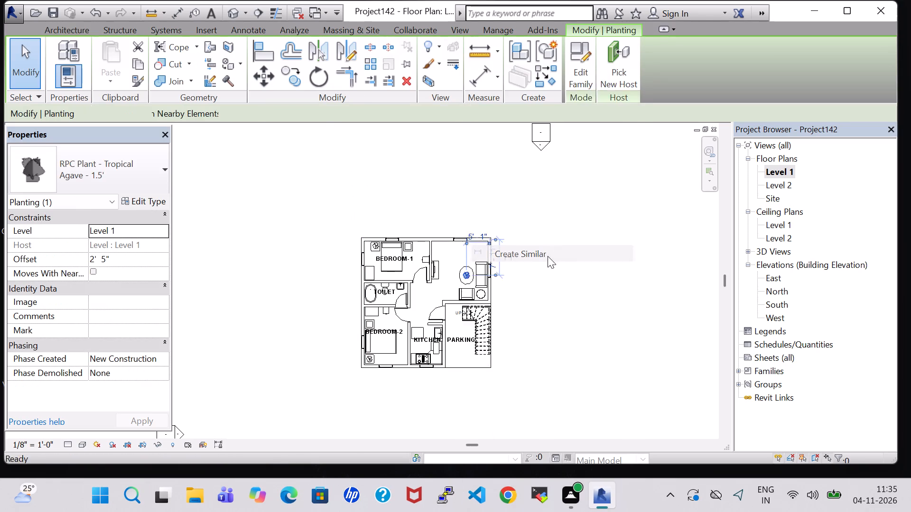
pyautogui.scroll(7, 474, 366)
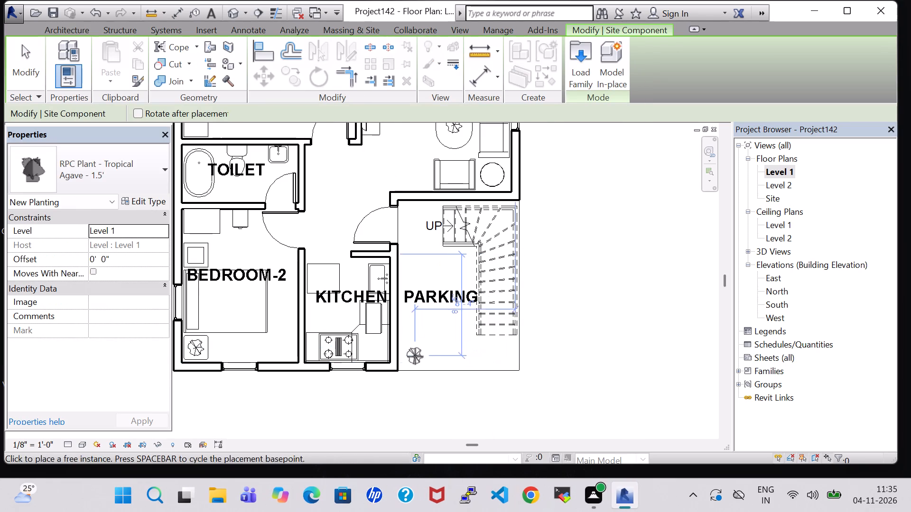
pyautogui.click(410, 351)
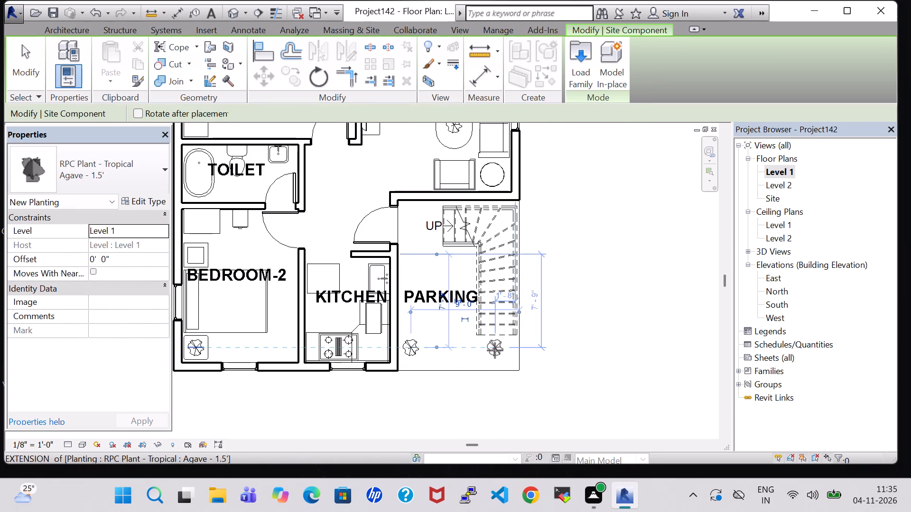
pyautogui.click(495, 350)
pyautogui.click(501, 298)
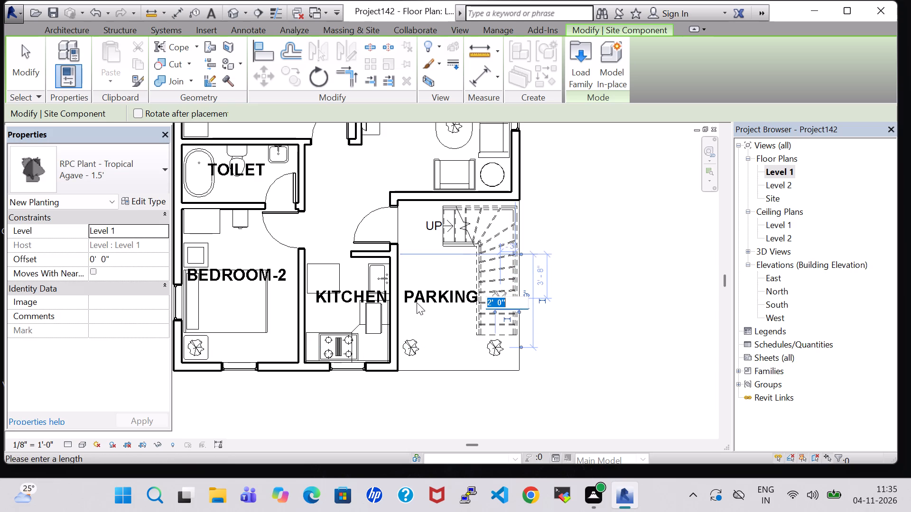
pyautogui.press('Escape')
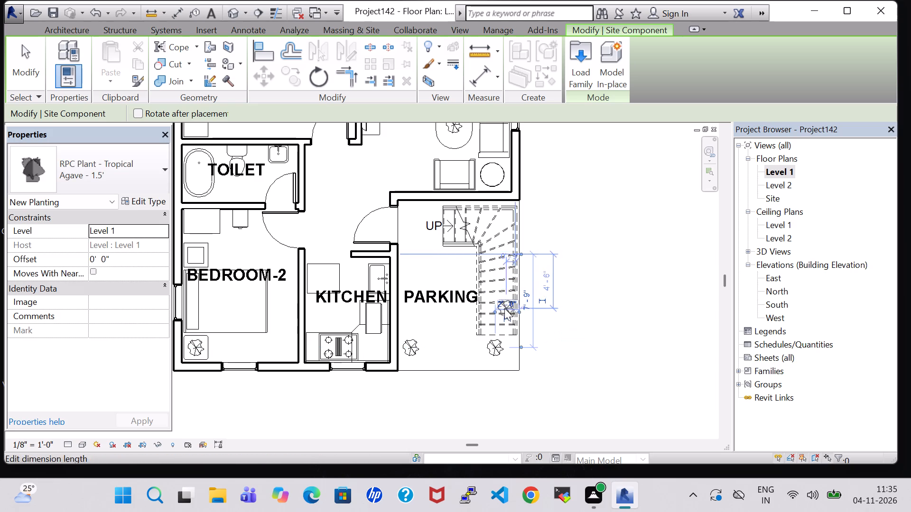
pyautogui.click(493, 293)
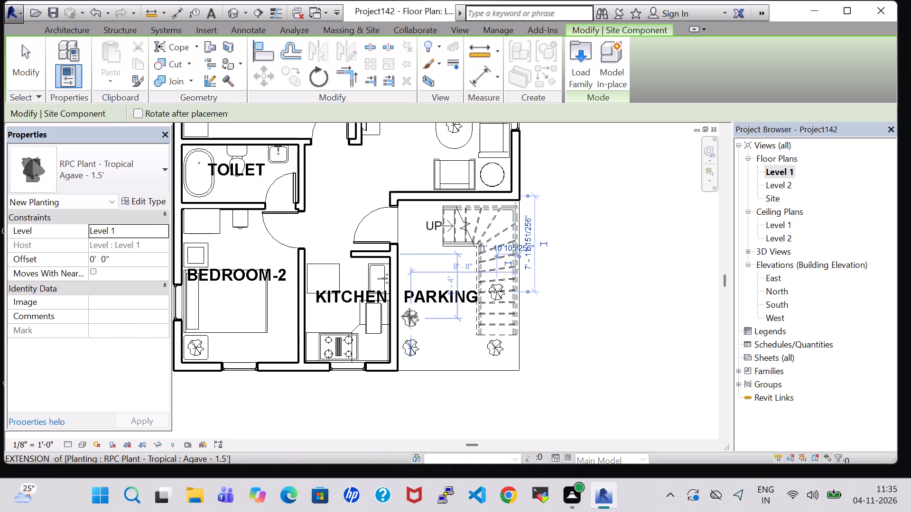
pyautogui.click(408, 312)
pyautogui.press('Escape')
pyautogui.press('Escape')
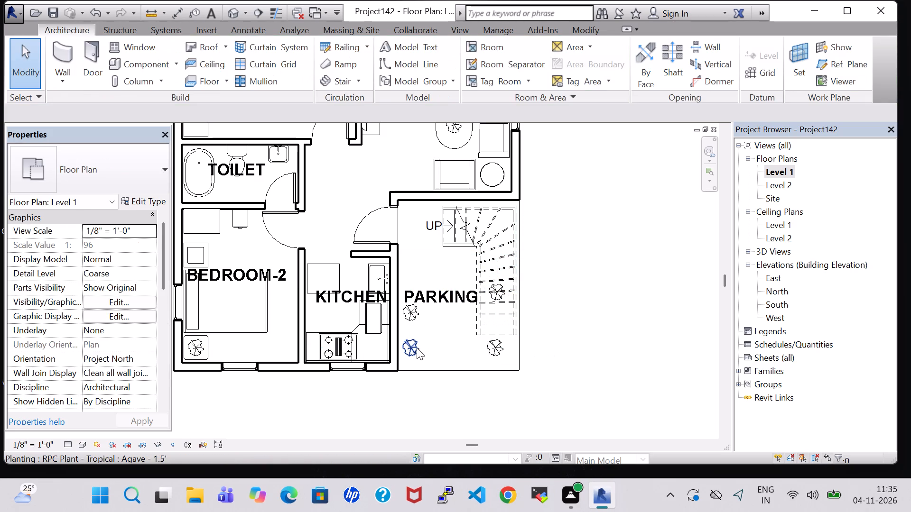
# Change the parking's southwest corner plant to Crane Lily - 3' and nudge it into place just inside the corner.
pyautogui.click(417, 347)
pyautogui.press('Down')
pyautogui.press('Down')
pyautogui.press('Down')
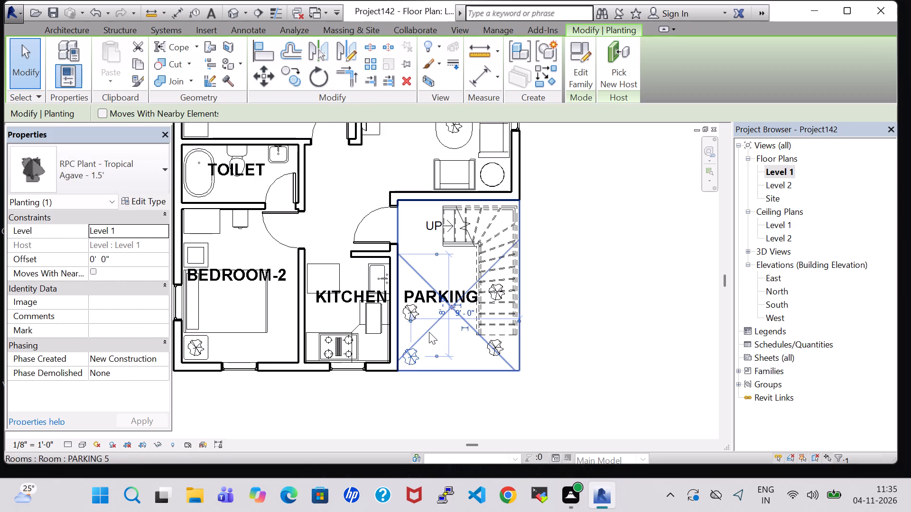
pyautogui.click(449, 409)
pyautogui.click(417, 356)
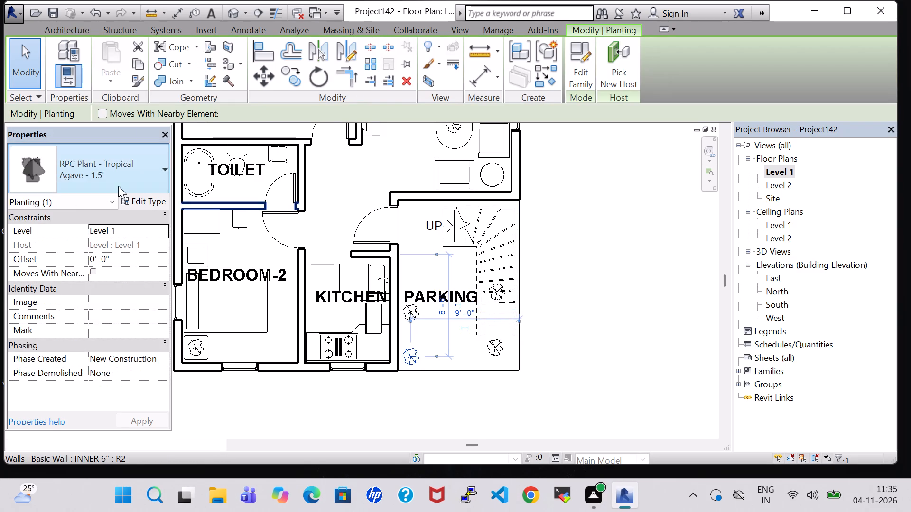
pyautogui.click(118, 186)
pyautogui.click(119, 260)
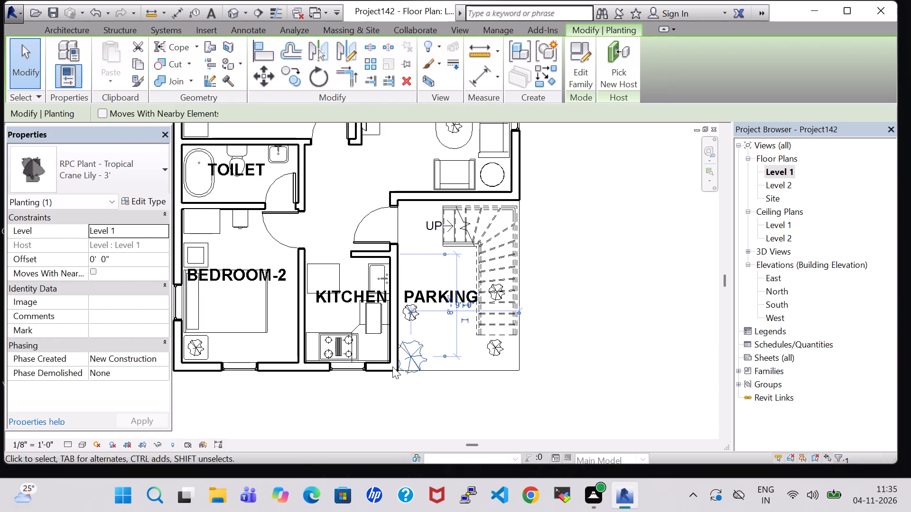
pyautogui.press('Right')
pyautogui.press('Right')
pyautogui.press('Up')
pyautogui.press('Up')
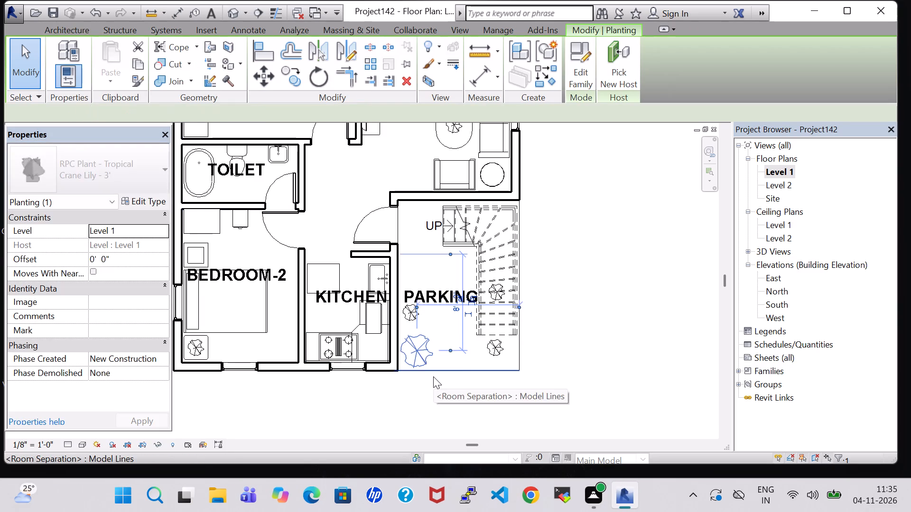
pyautogui.click(476, 398)
# Change the plant at the parking's southeast corner, below the stair, to Jungle Flame - 3'.
pyautogui.click(493, 350)
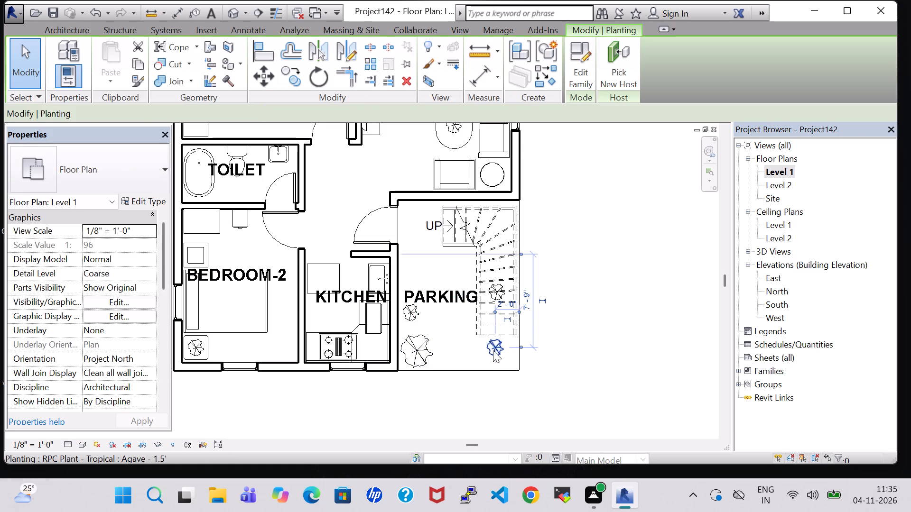
pyautogui.click(108, 175)
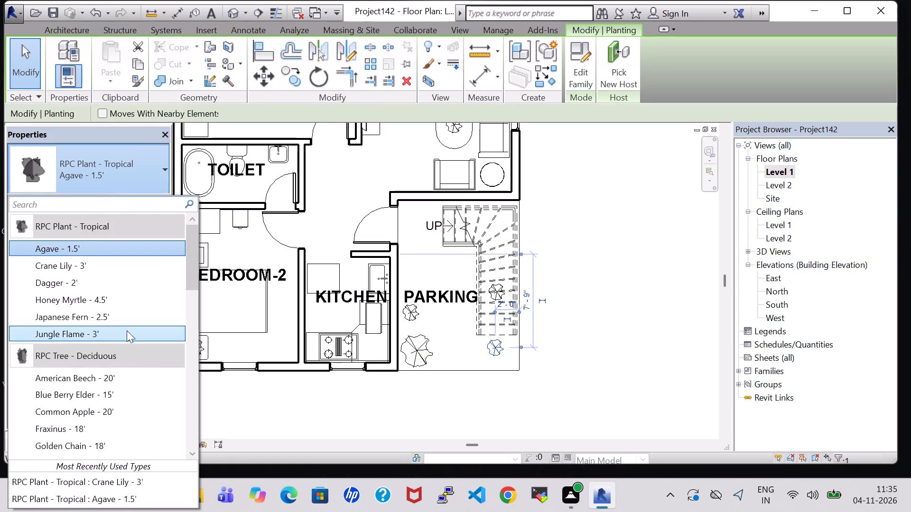
pyautogui.click(127, 330)
pyautogui.press('Up')
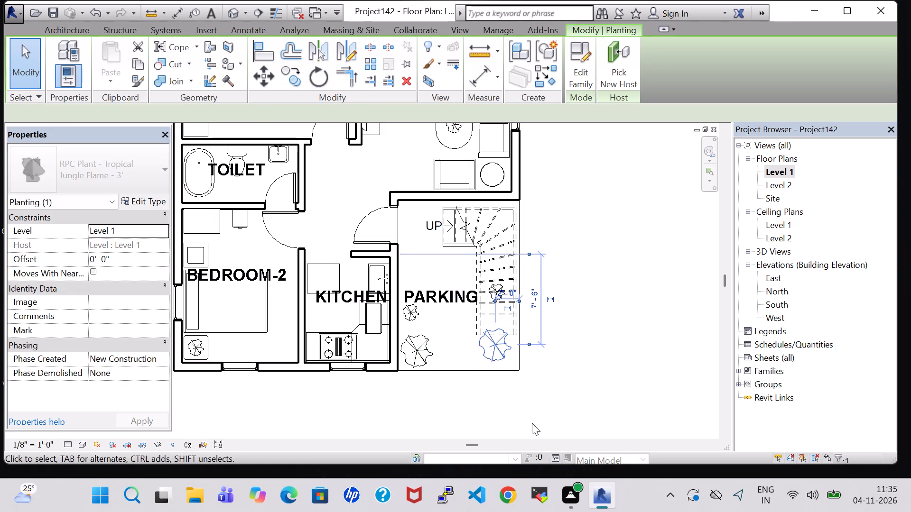
pyautogui.press('Down')
pyautogui.click(611, 379)
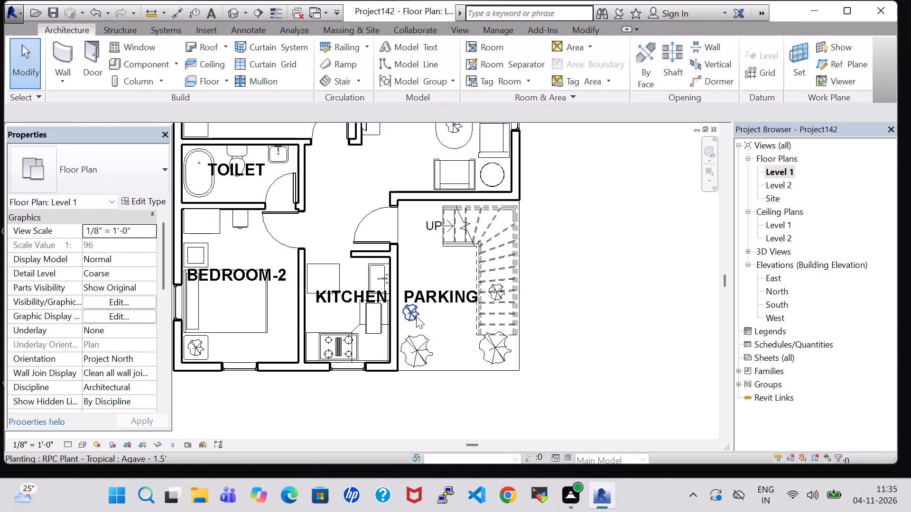
# Change the upper plant beside the kitchen wall to Jungle Flame - 3' and nudge it north and east, clear of the wall.
pyautogui.click(416, 316)
pyautogui.click(150, 165)
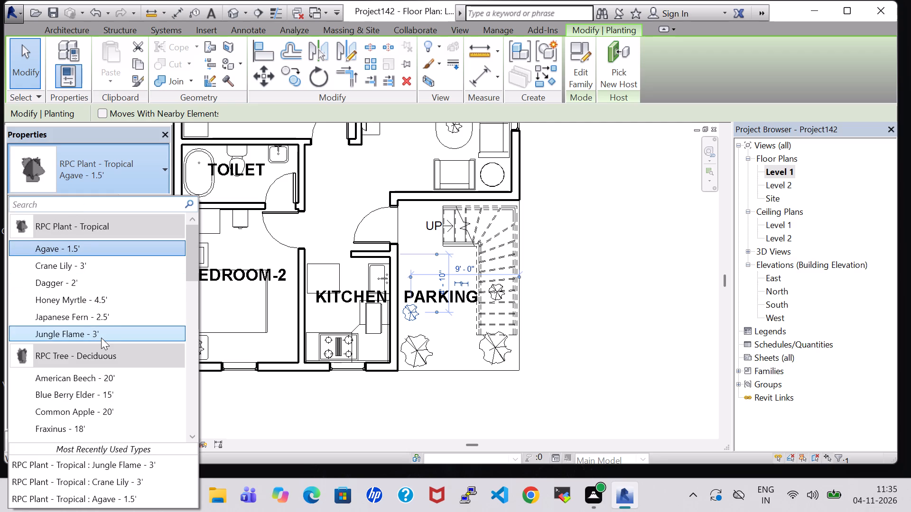
pyautogui.click(112, 331)
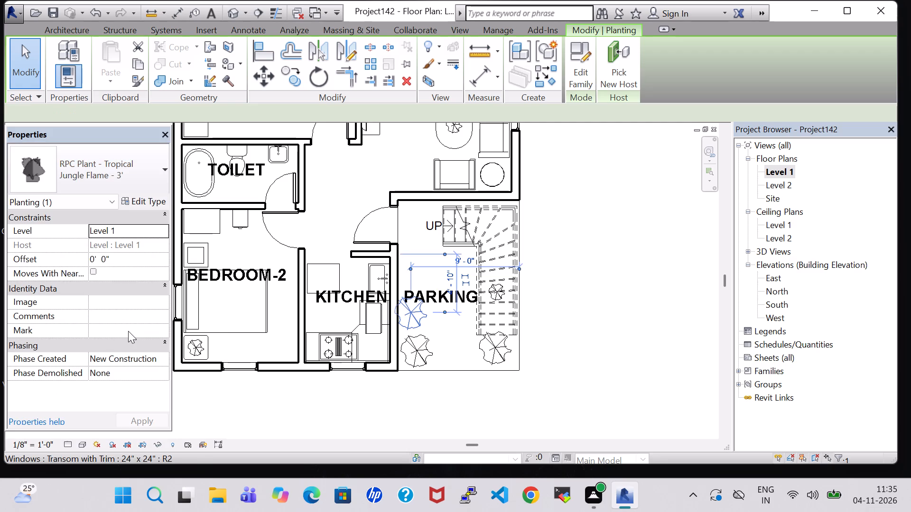
pyautogui.press('Up')
pyautogui.press('Up')
pyautogui.press('Up')
pyautogui.press('Up')
pyautogui.press('Right')
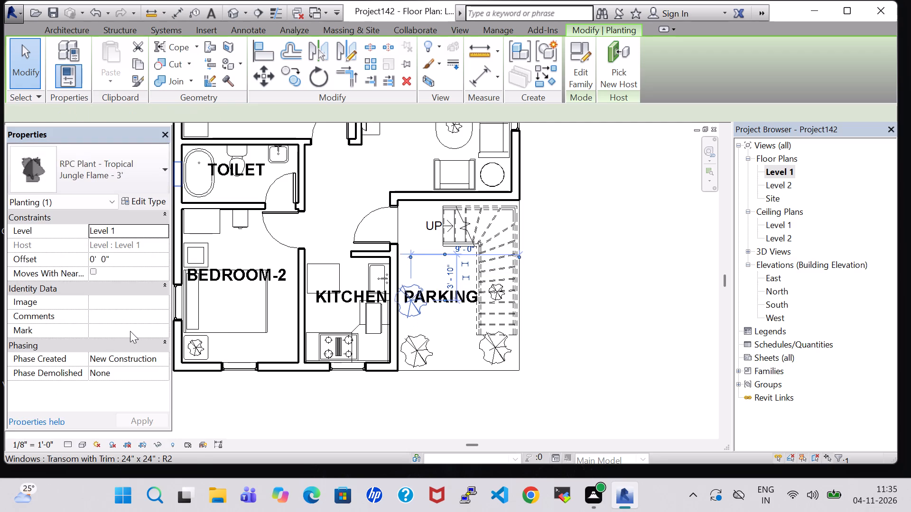
pyautogui.press('Right')
pyautogui.press('Right')
pyautogui.press('Up')
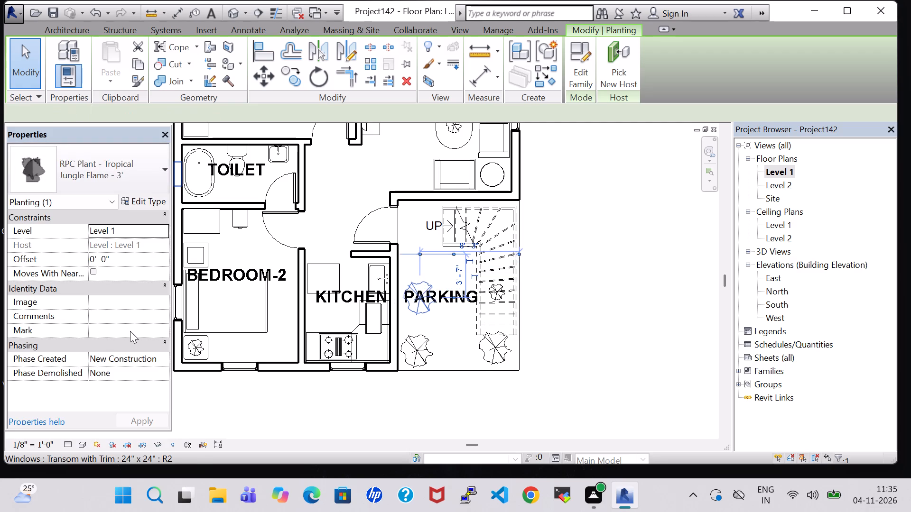
pyautogui.press('Left')
pyautogui.click(641, 347)
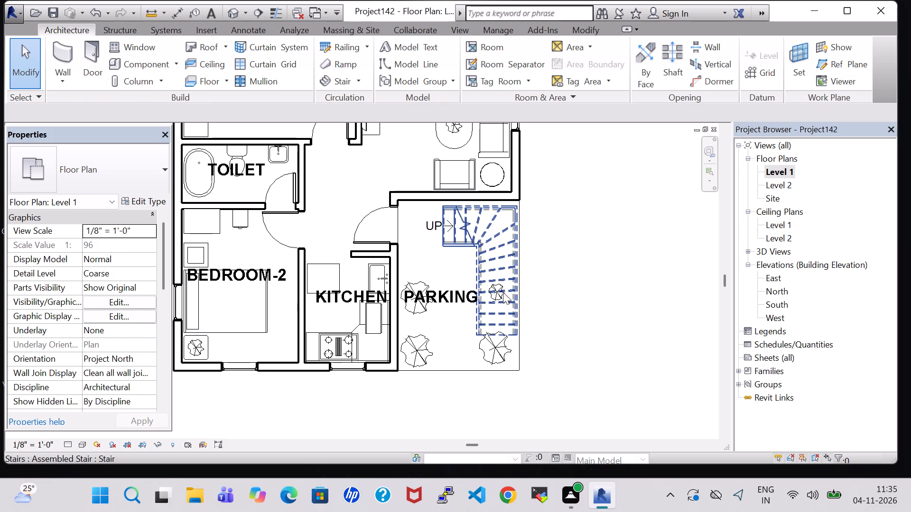
# Change the Agave plant lying within the stair flight to Crane Lily - 3'.
pyautogui.scroll(8, 496, 293)
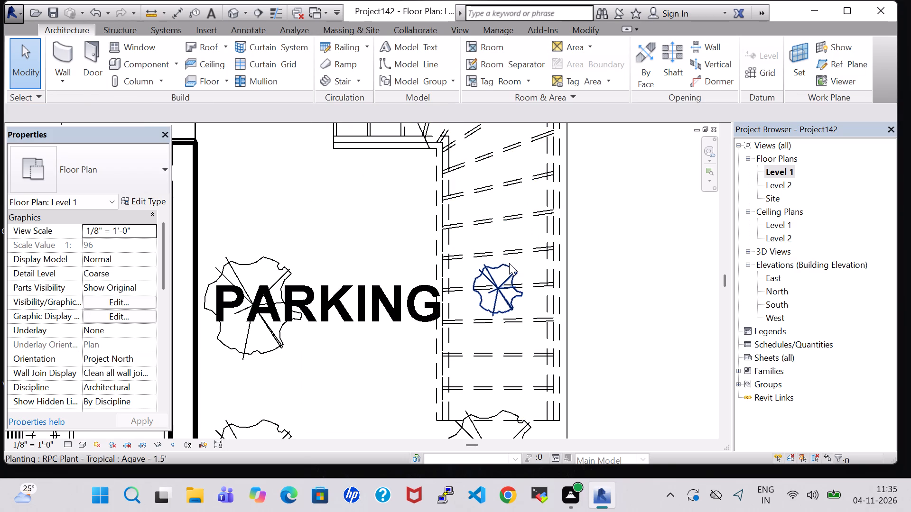
pyautogui.click(509, 263)
pyautogui.click(107, 178)
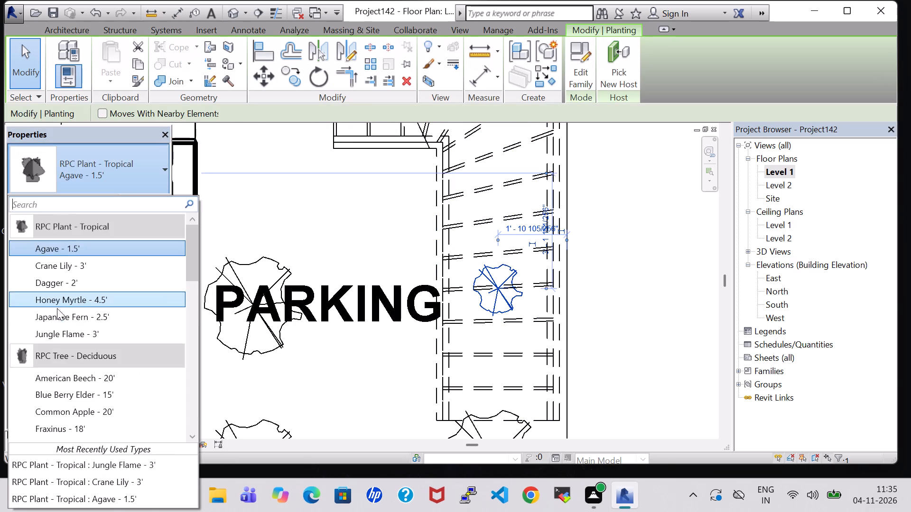
pyautogui.click(78, 268)
pyautogui.click(642, 289)
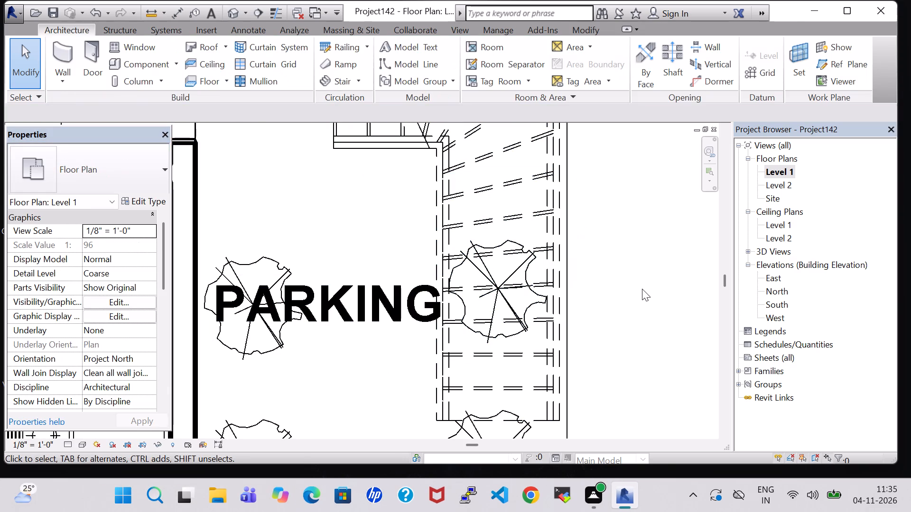
# Examine the parking plants, the exterior stair and the entrance up close from several angles in 3D.
pyautogui.click(231, 15)
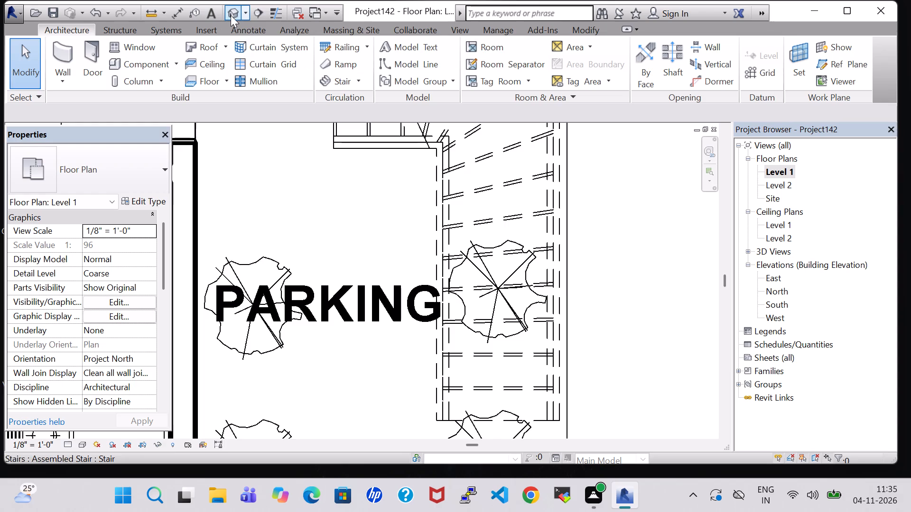
pyautogui.keyDown('shift'); pyautogui.moveTo(428, 358); pyautogui.dragTo(427, 348, button='middle'); pyautogui.keyUp('shift')
pyautogui.keyDown('shift'); pyautogui.scroll(1, 428, 358); pyautogui.keyUp('shift')
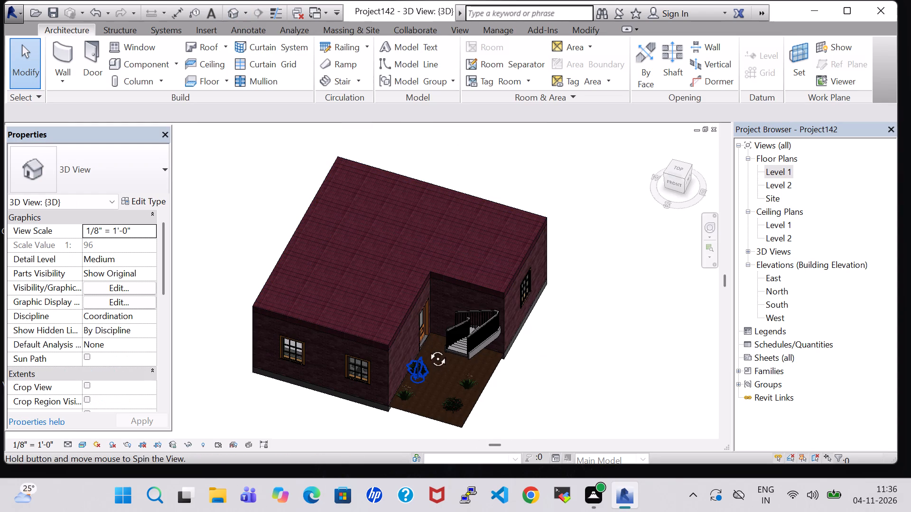
pyautogui.keyDown('shift'); pyautogui.moveTo(427, 348); pyautogui.dragTo(422, 311, button='middle'); pyautogui.keyUp('shift')
pyautogui.moveTo(456, 261); pyautogui.dragTo(459, 265, button='middle')
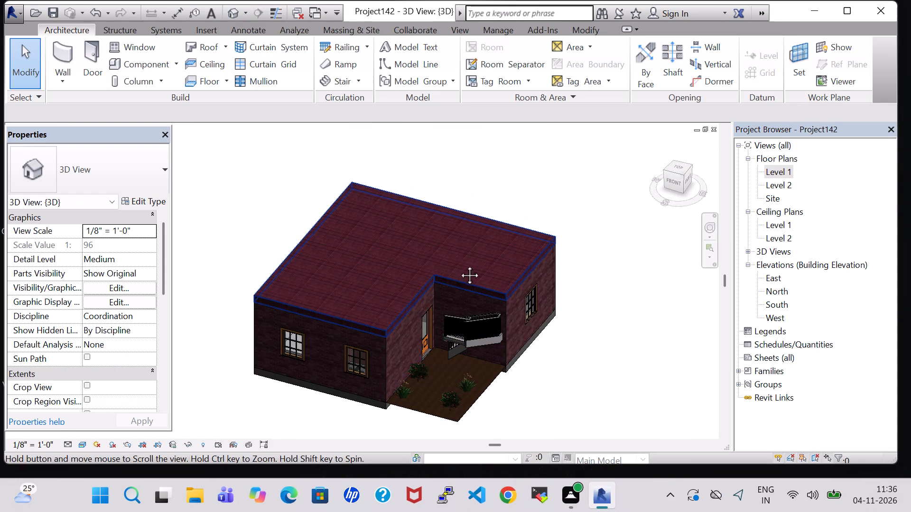
pyautogui.moveTo(459, 265); pyautogui.dragTo(458, 311, button='middle')
pyautogui.scroll(4, 423, 352)
pyautogui.moveTo(453, 324); pyautogui.dragTo(455, 346, button='middle')
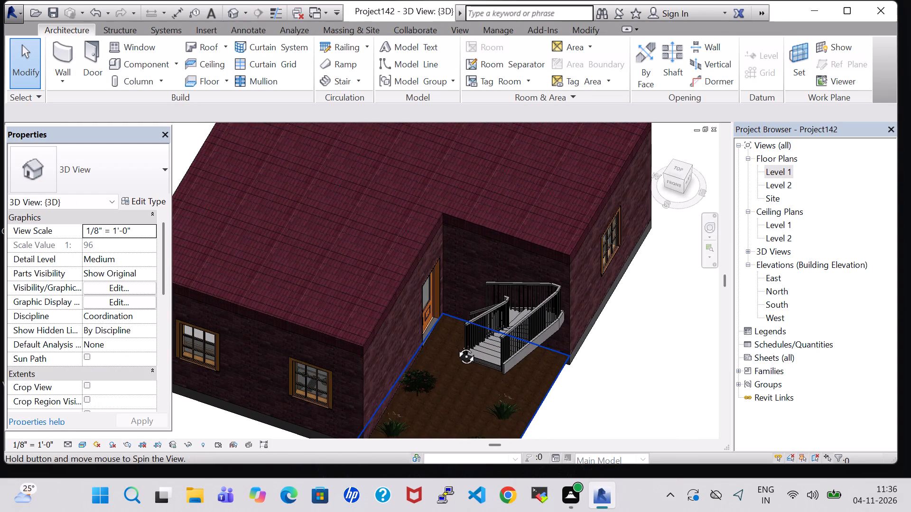
pyautogui.moveTo(455, 346); pyautogui.dragTo(455, 347, button='middle')
pyautogui.moveTo(429, 355); pyautogui.dragTo(433, 294, button='middle')
pyautogui.scroll(1, 433, 291)
pyautogui.moveTo(433, 291); pyautogui.dragTo(441, 308, button='middle')
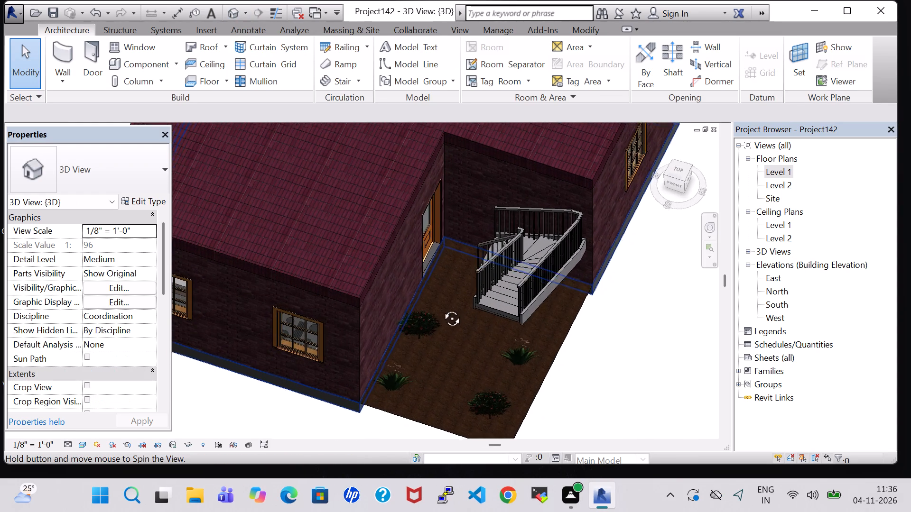
pyautogui.moveTo(441, 308); pyautogui.dragTo(444, 311, button='middle')
pyautogui.click(635, 304)
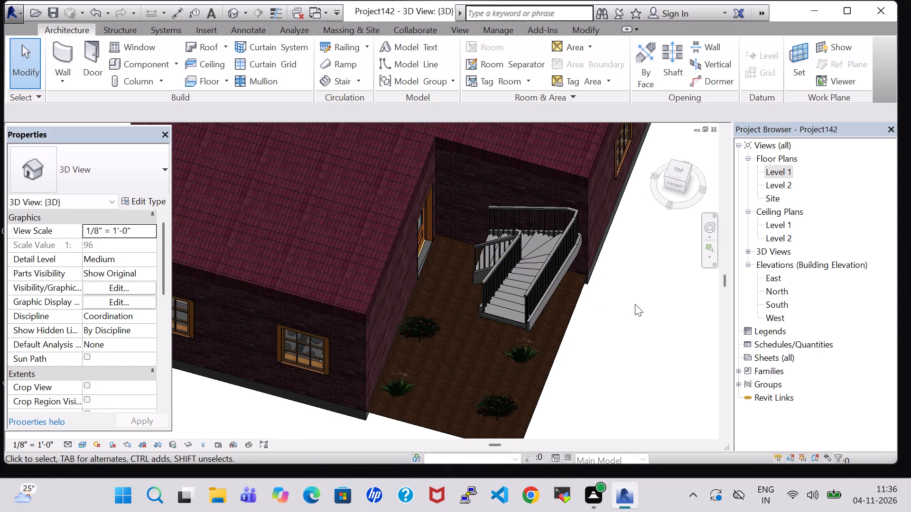
pyautogui.scroll(-1, 635, 304)
pyautogui.middleClick(635, 304)
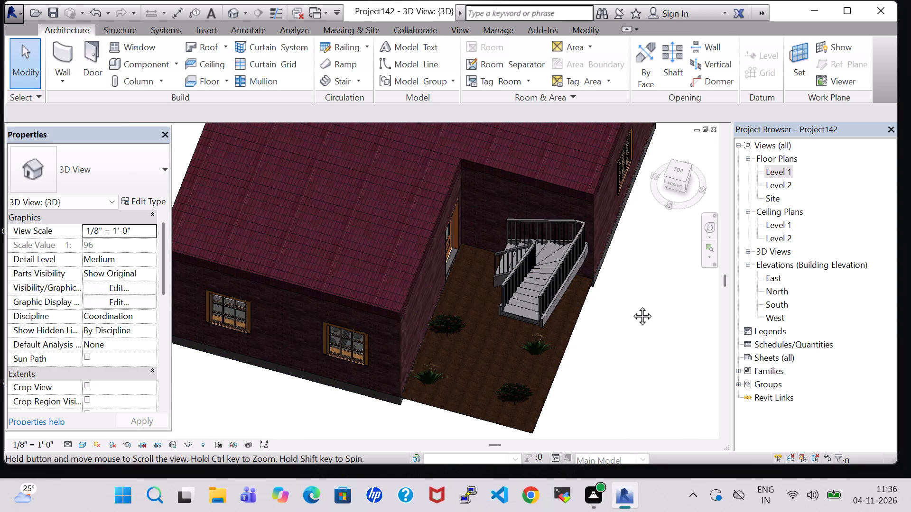
pyautogui.moveTo(606, 298); pyautogui.dragTo(595, 264, button='middle')
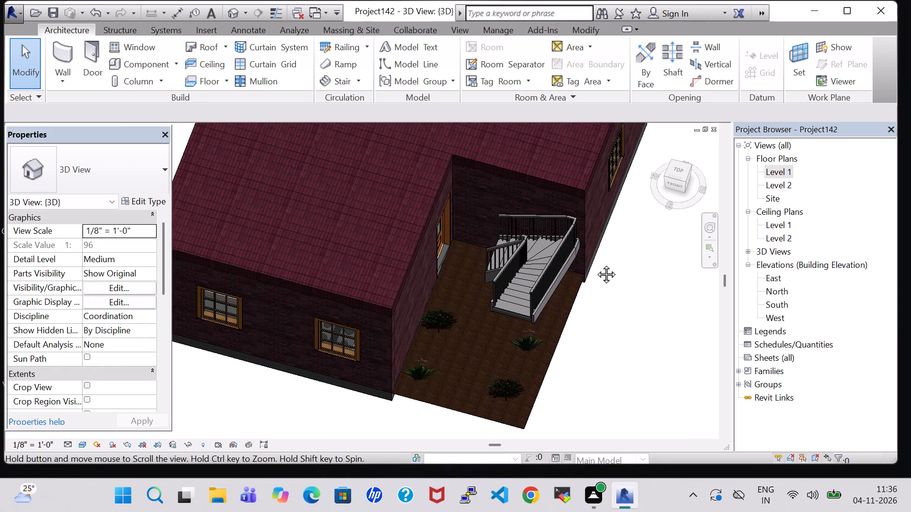
# Review the Level 1 floor plan, from the parking and stair area out to the whole room layout.
pyautogui.moveTo(595, 264); pyautogui.dragTo(592, 227, button='middle')
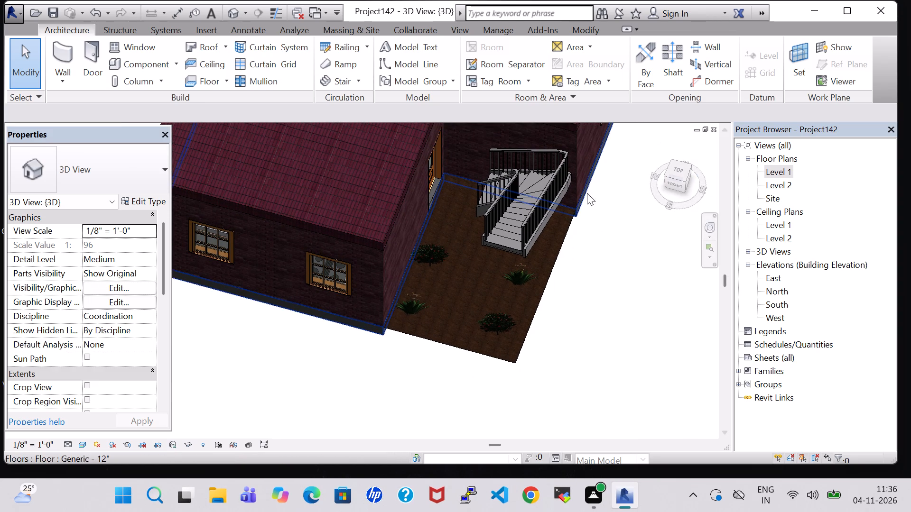
pyautogui.doubleClick(778, 172)
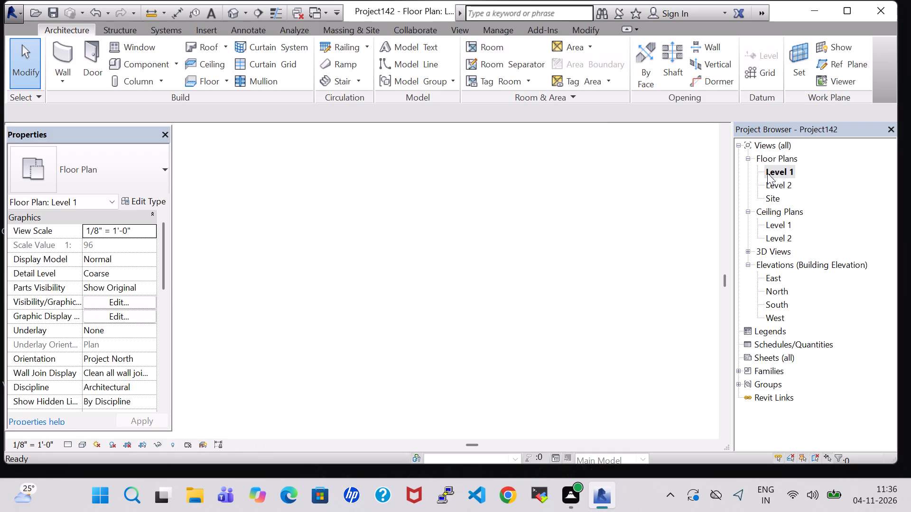
pyautogui.scroll(-8, 484, 203)
pyautogui.click(555, 205)
pyautogui.moveTo(555, 205); pyautogui.dragTo(560, 213, button='middle')
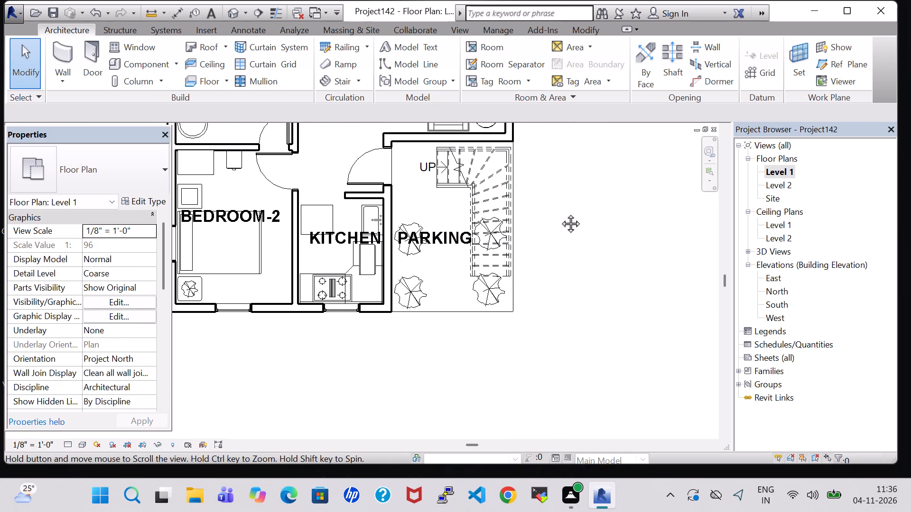
pyautogui.moveTo(560, 213); pyautogui.dragTo(593, 288, button='middle')
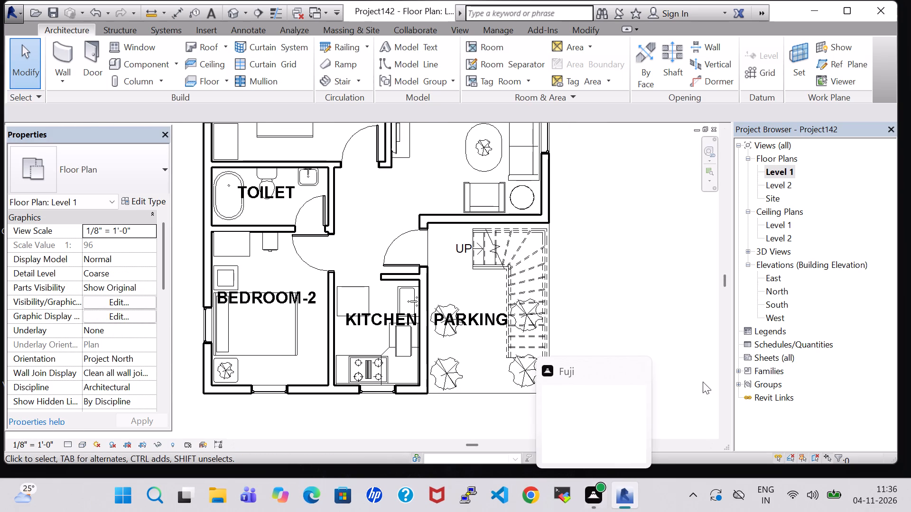
pyautogui.click(624, 250)
pyautogui.scroll(-5, 614, 248)
pyautogui.moveTo(614, 247); pyautogui.dragTo(615, 283, button='middle')
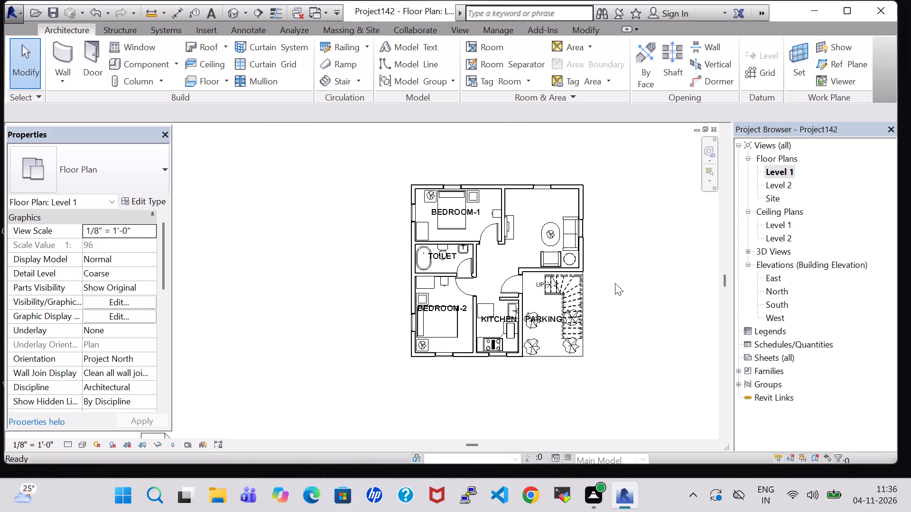
# Examine the exterior stair, parking plants, entrance and the roof's extent over the parking from several angles in 3D.
pyautogui.click(232, 12)
pyautogui.click(572, 304)
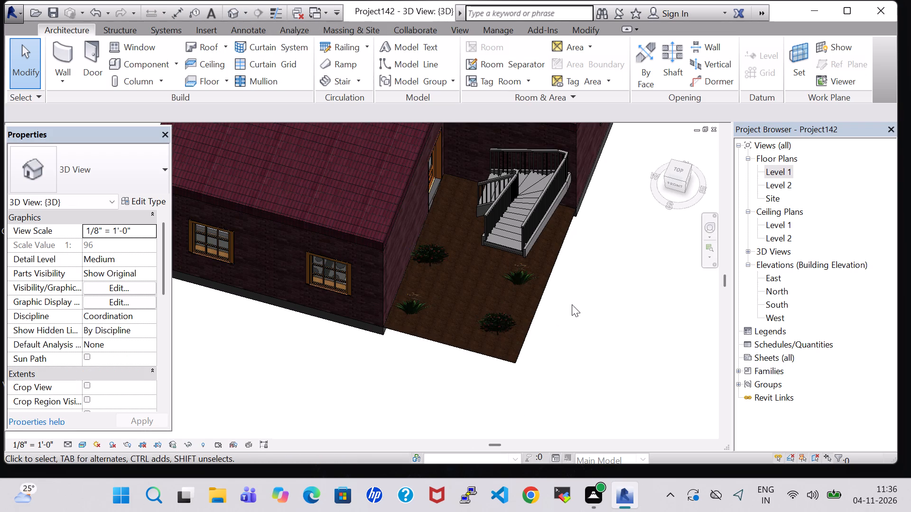
pyautogui.moveTo(572, 304); pyautogui.dragTo(554, 226, button='middle')
pyautogui.moveTo(440, 265); pyautogui.dragTo(459, 280, button='middle')
pyautogui.moveTo(469, 248); pyautogui.dragTo(497, 314, button='middle')
pyautogui.keyDown('shift'); pyautogui.moveTo(480, 272); pyautogui.dragTo(477, 222, button='middle'); pyautogui.keyUp('shift')
pyautogui.moveTo(462, 220); pyautogui.dragTo(496, 244, button='middle')
pyautogui.click(622, 298)
pyautogui.moveTo(621, 297); pyautogui.dragTo(612, 330, button='middle')
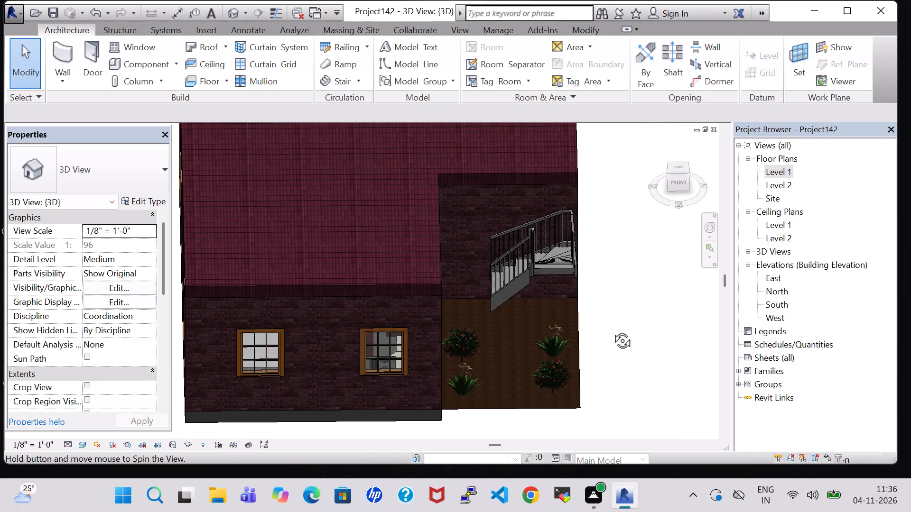
pyautogui.moveTo(612, 330); pyautogui.dragTo(610, 342, button='middle')
pyautogui.moveTo(608, 341); pyautogui.dragTo(591, 249, button='middle')
pyautogui.moveTo(586, 241); pyautogui.dragTo(577, 295, button='middle')
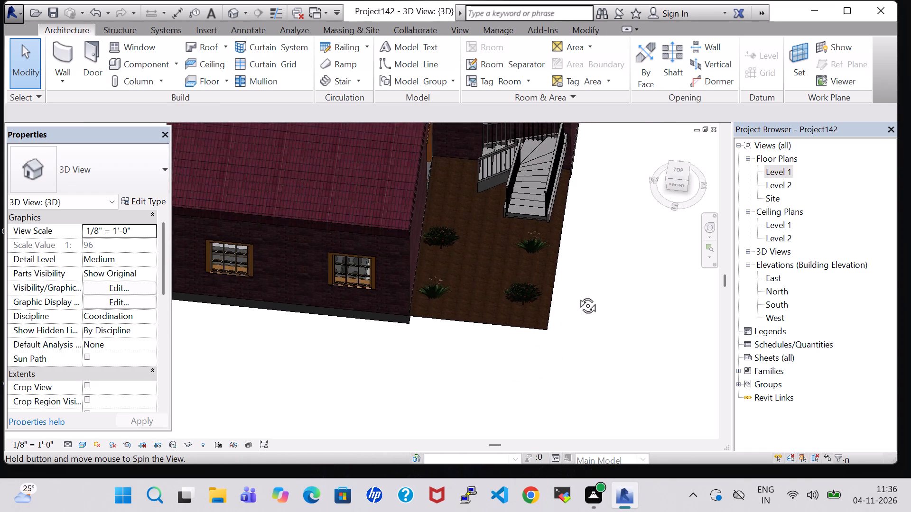
pyautogui.moveTo(577, 295); pyautogui.dragTo(576, 295, button='middle')
pyautogui.moveTo(561, 272); pyautogui.dragTo(552, 332, button='middle')
pyautogui.moveTo(551, 321); pyautogui.dragTo(491, 236, button='middle')
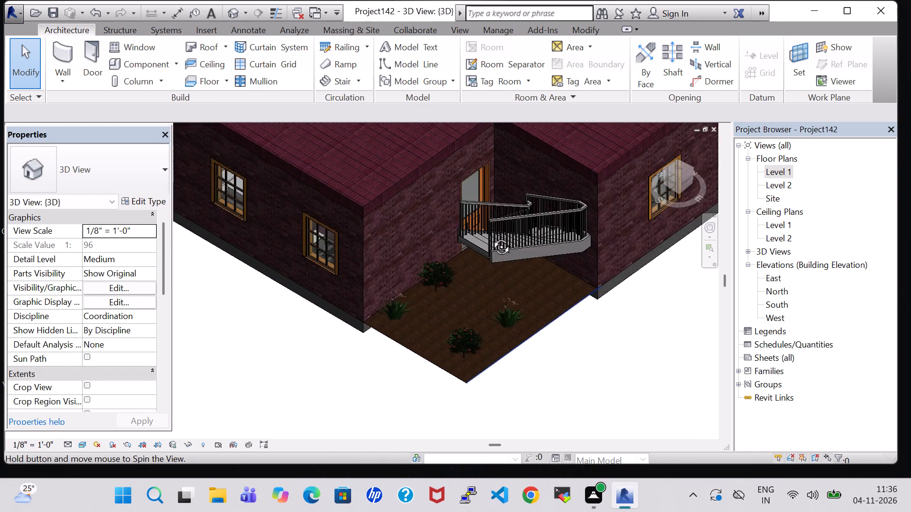
pyautogui.moveTo(491, 236); pyautogui.dragTo(590, 309, button='middle')
pyautogui.moveTo(585, 242); pyautogui.dragTo(585, 243, button='middle')
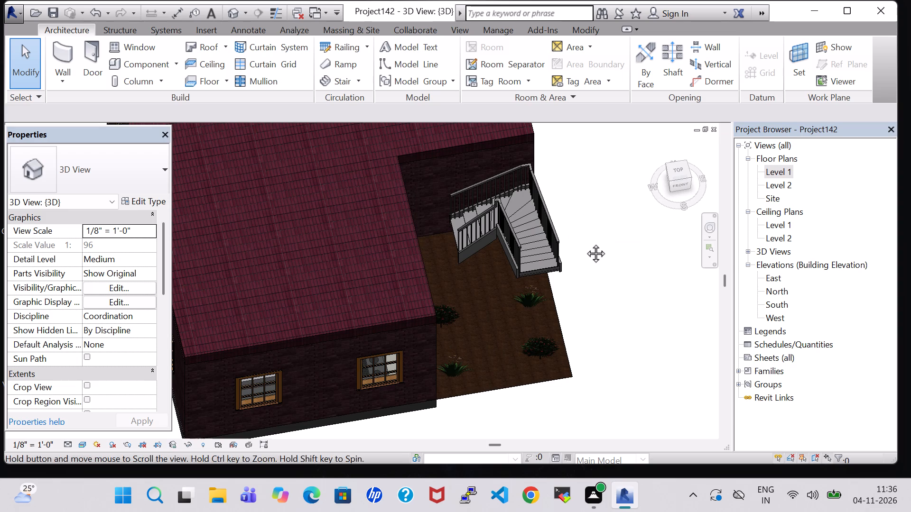
pyautogui.moveTo(585, 243); pyautogui.dragTo(556, 273, button='middle')
pyautogui.moveTo(557, 251); pyautogui.dragTo(535, 235, button='middle')
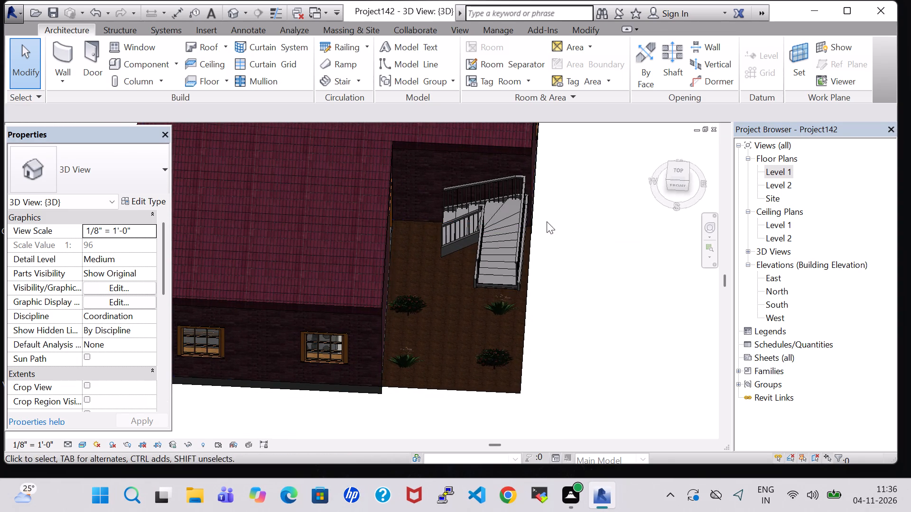
pyautogui.moveTo(562, 229); pyautogui.dragTo(539, 202, button='middle')
pyautogui.moveTo(579, 212); pyautogui.dragTo(582, 302, button='middle')
pyautogui.keyDown('shift'); pyautogui.moveTo(581, 302); pyautogui.dragTo(572, 261, button='middle'); pyautogui.keyUp('shift')
pyautogui.scroll(-2, 586, 343)
pyautogui.moveTo(586, 386); pyautogui.dragTo(586, 380, button='middle')
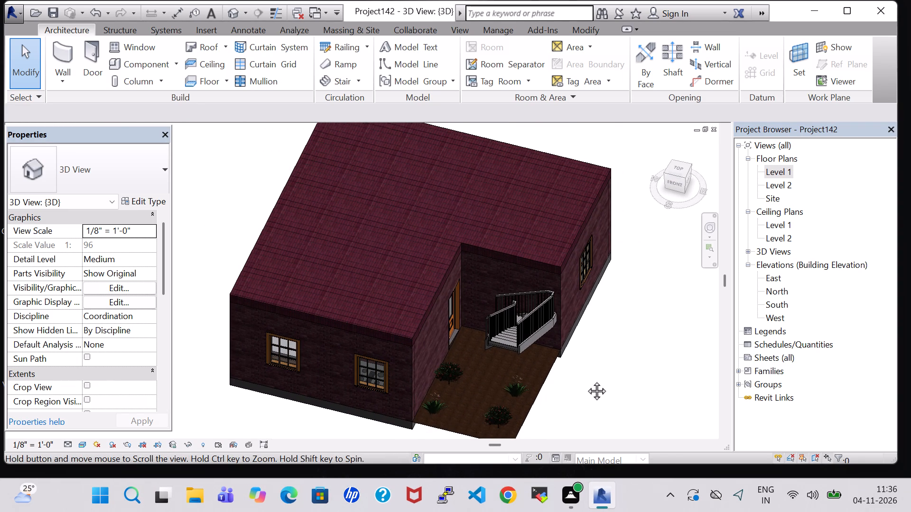
pyautogui.moveTo(586, 380); pyautogui.dragTo(581, 299, button='middle')
pyautogui.scroll(3, 557, 307)
pyautogui.moveTo(557, 307); pyautogui.dragTo(562, 320, button='middle')
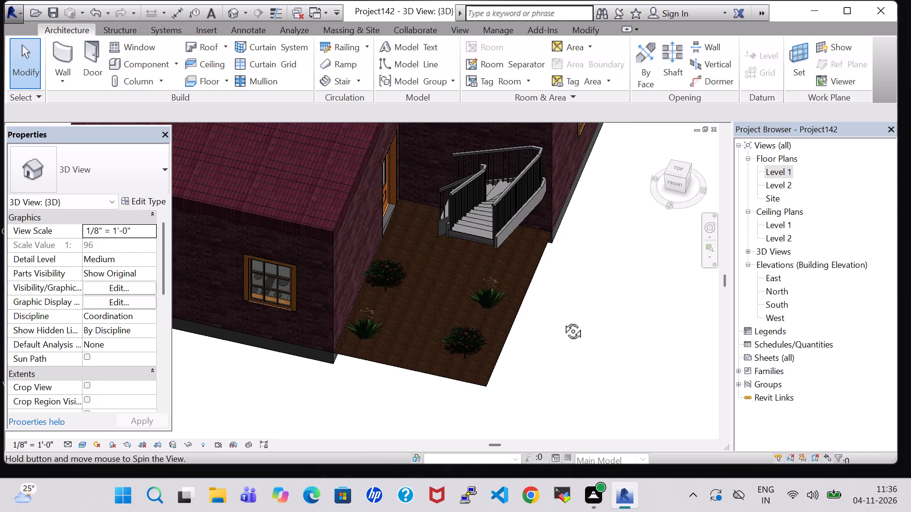
pyautogui.moveTo(553, 316); pyautogui.dragTo(524, 265, button='middle')
pyautogui.scroll(-5, 521, 258)
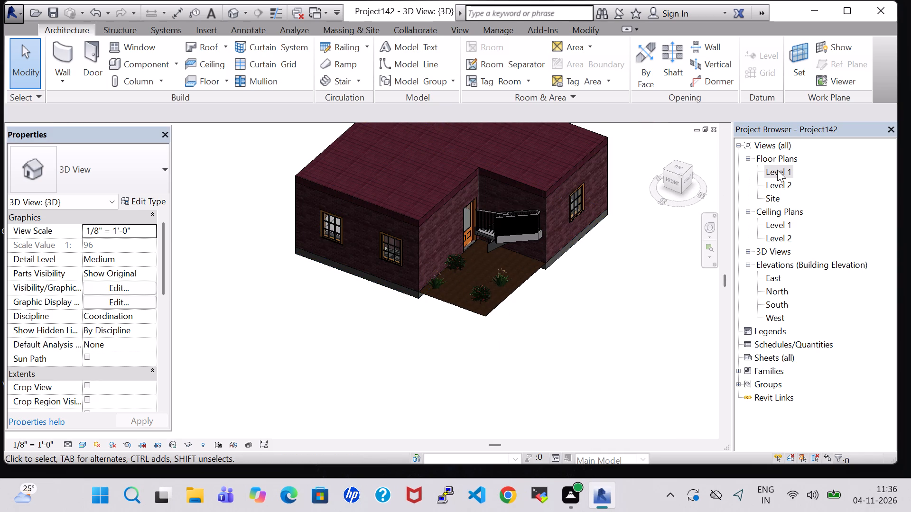
# Open the roof's footprint for editing and delete the two boundary lines that run along the parking recess.
pyautogui.click(467, 167)
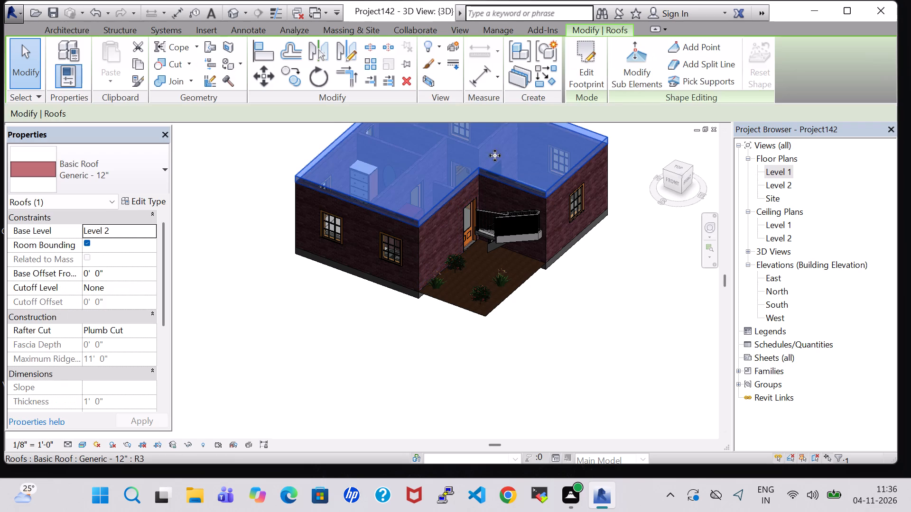
pyautogui.click(572, 79)
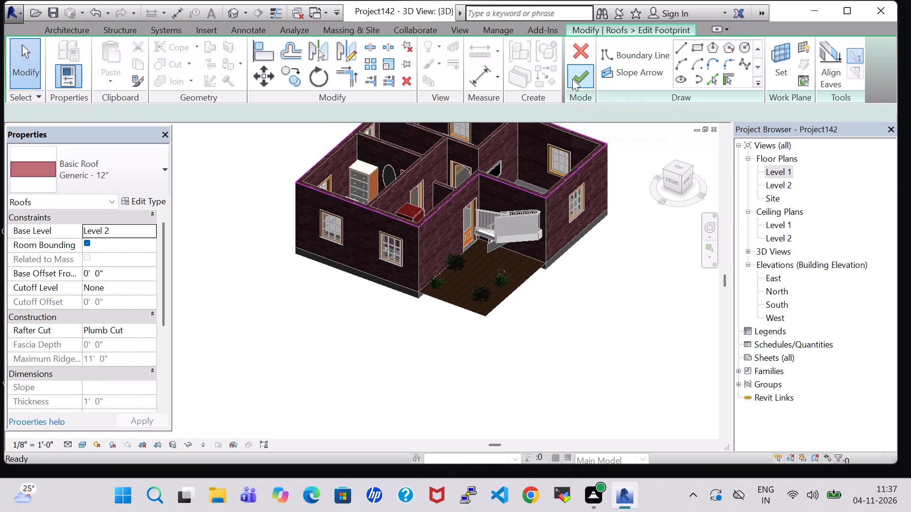
pyautogui.moveTo(545, 316); pyautogui.dragTo(635, 346, button='middle')
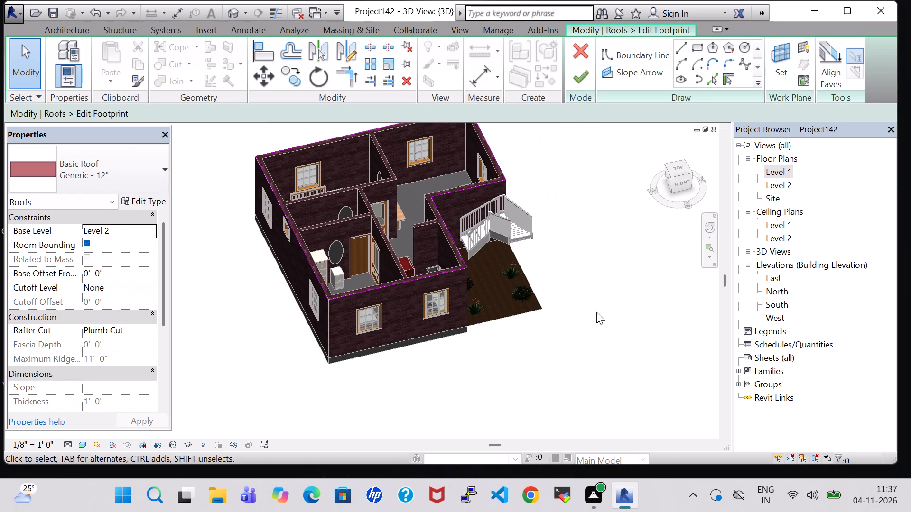
pyautogui.moveTo(583, 279); pyautogui.dragTo(557, 290, button='middle')
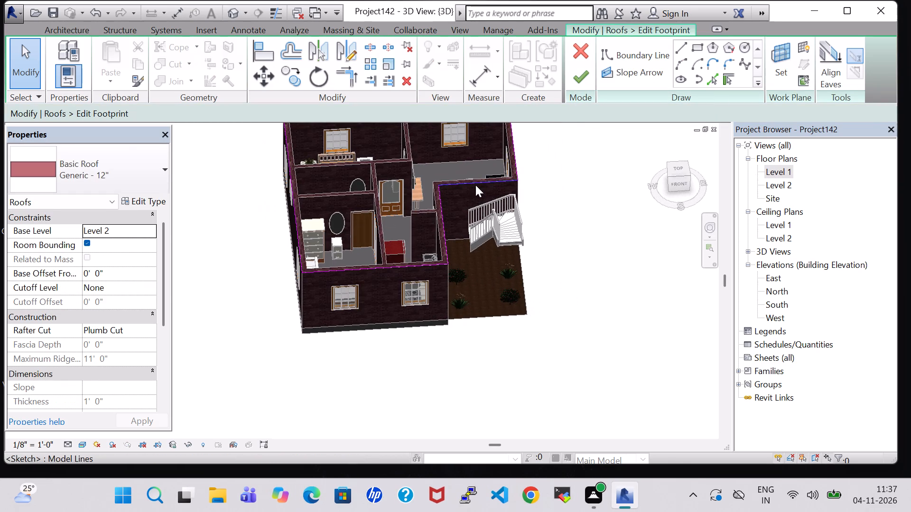
pyautogui.click(475, 185)
pyautogui.press('Delete')
pyautogui.click(444, 225)
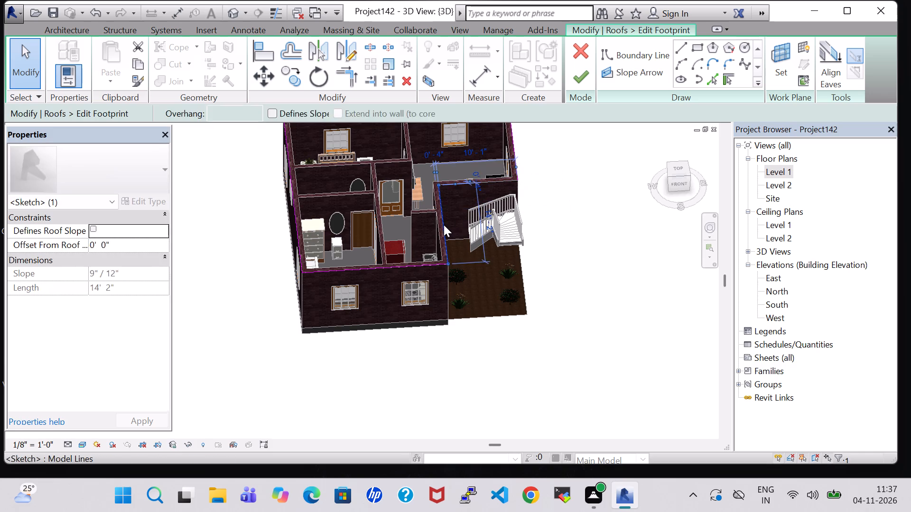
pyautogui.press('Delete')
# In the Level 1 plan, extend the roof boundary over the parking with a 14' - 2" east line and a 10' - 1" south line, finishing the footprint.
pyautogui.click(781, 173)
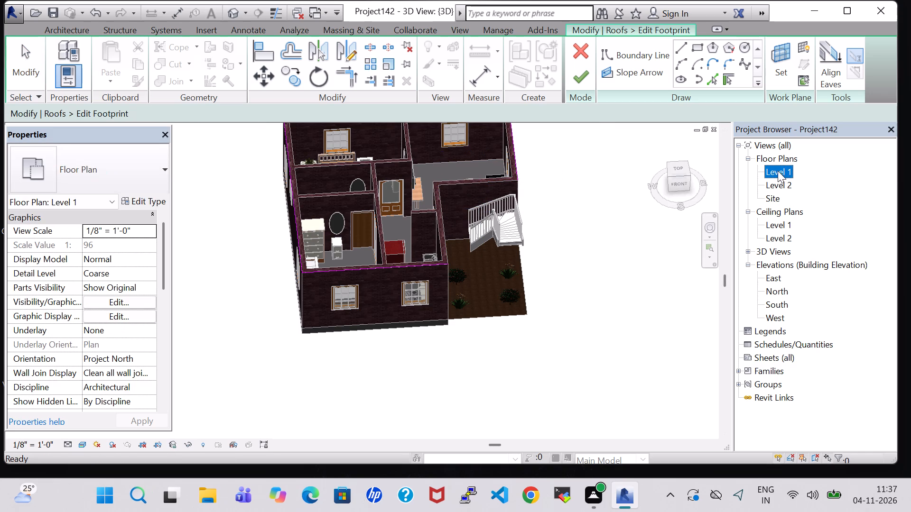
pyautogui.doubleClick(782, 172)
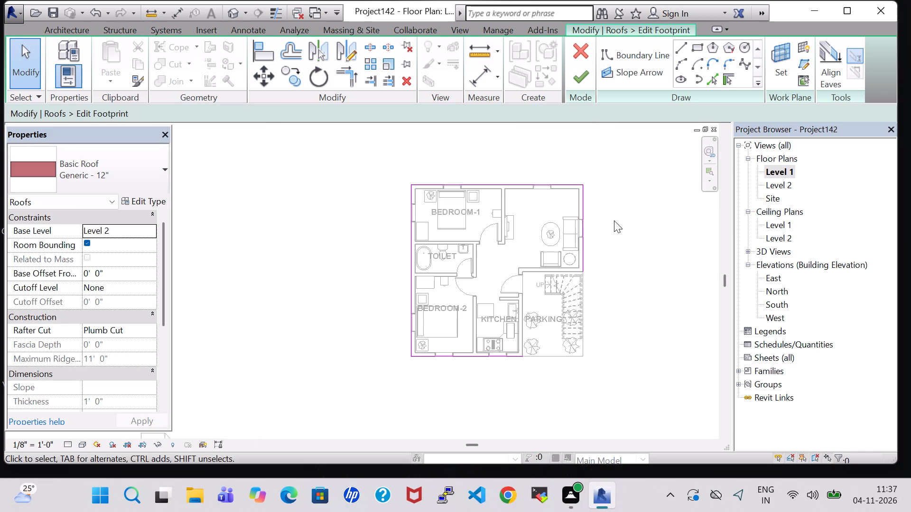
pyautogui.click(681, 47)
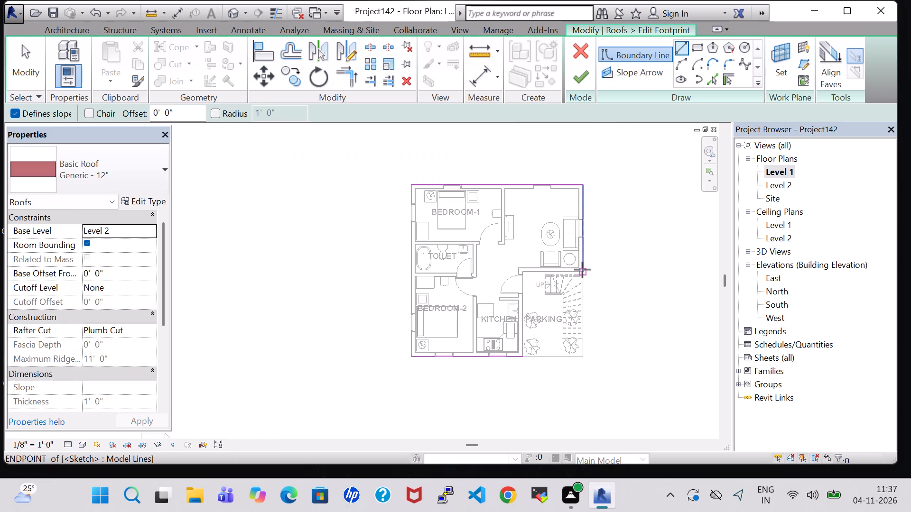
pyautogui.scroll(3, 582, 270)
pyautogui.click(582, 273)
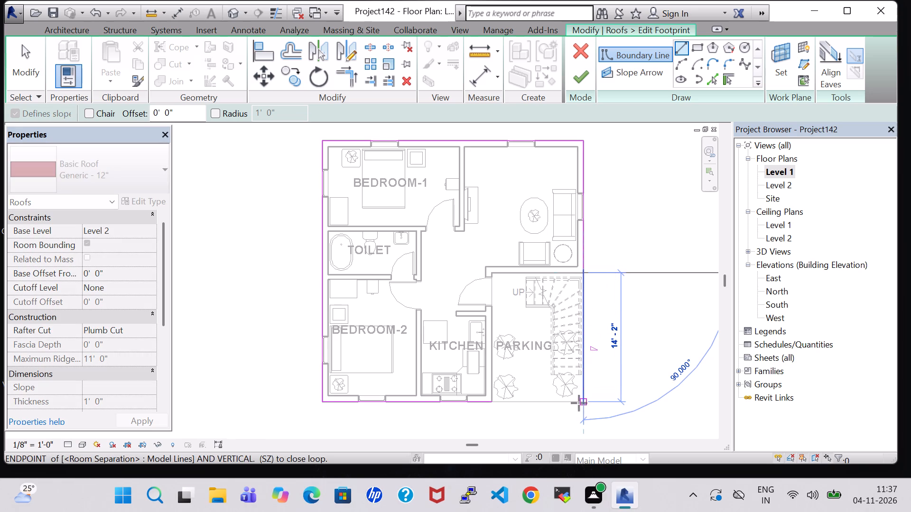
pyautogui.click(582, 403)
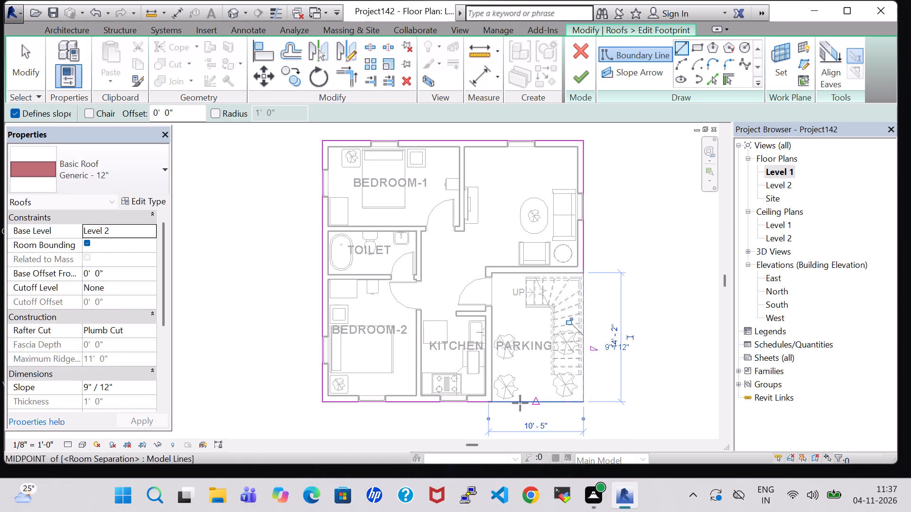
pyautogui.click(489, 403)
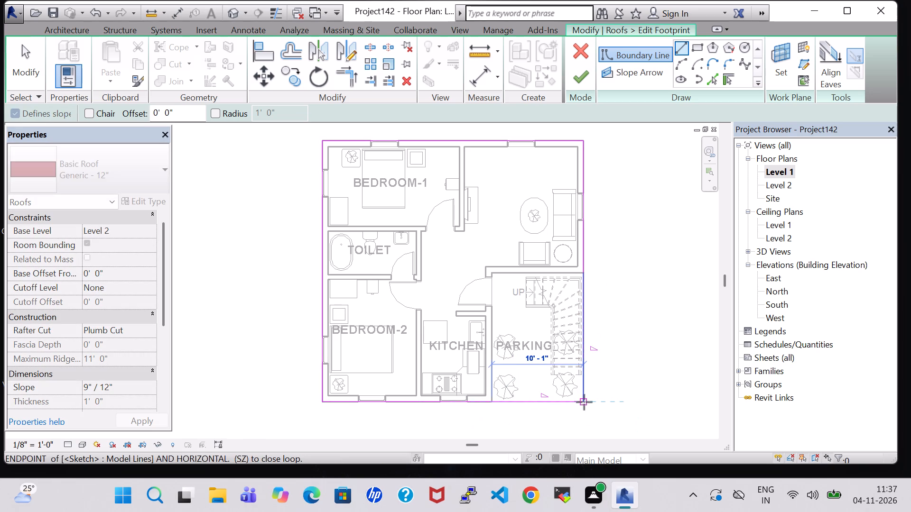
pyautogui.click(583, 401)
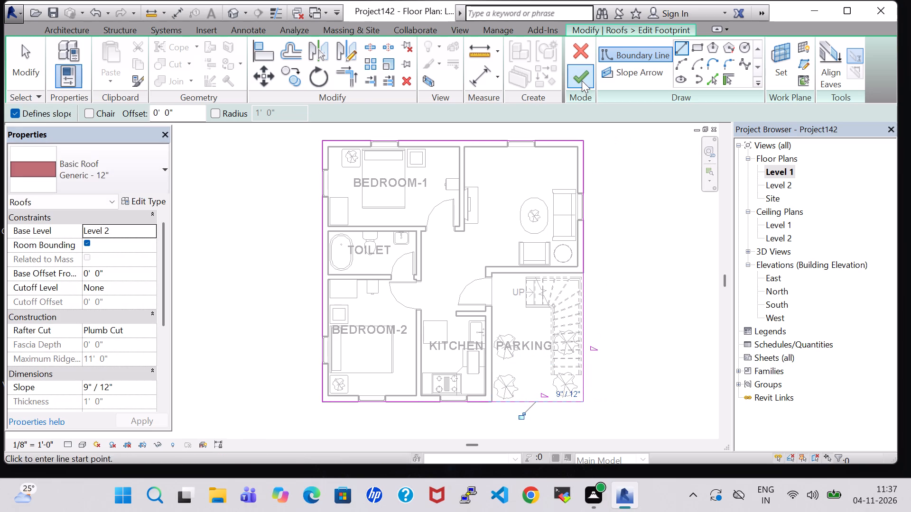
pyautogui.click(582, 81)
# In 3D, edit the roof's footprint and turn off Defines Roof Slope for all its boundary lines, finishing the footprint.
pyautogui.click(231, 13)
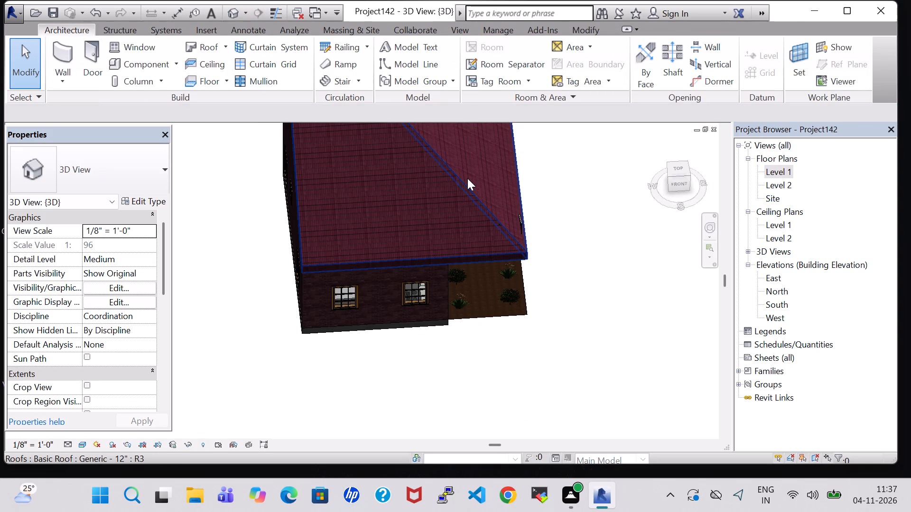
pyautogui.doubleClick(467, 178)
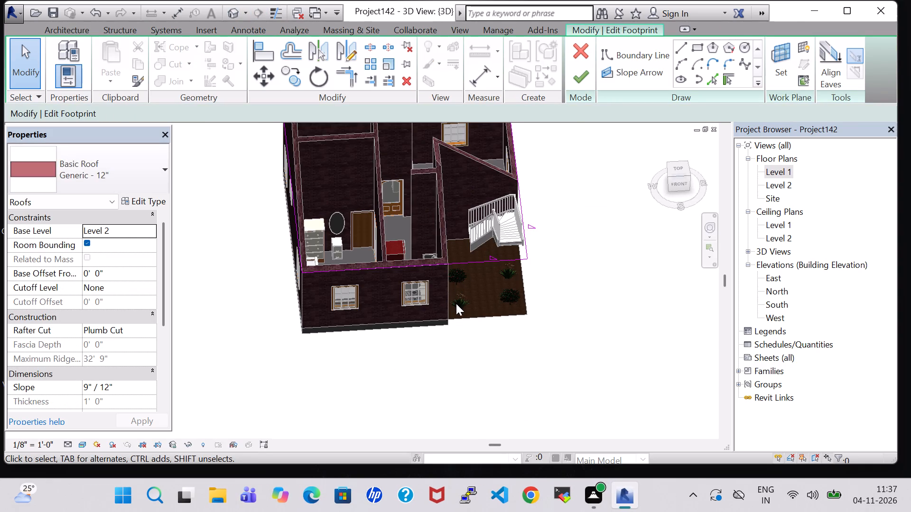
pyautogui.keyDown('shift'); pyautogui.click(423, 266); pyautogui.keyUp('shift')
pyautogui.keyDown('shift'); pyautogui.click(523, 192); pyautogui.keyUp('shift')
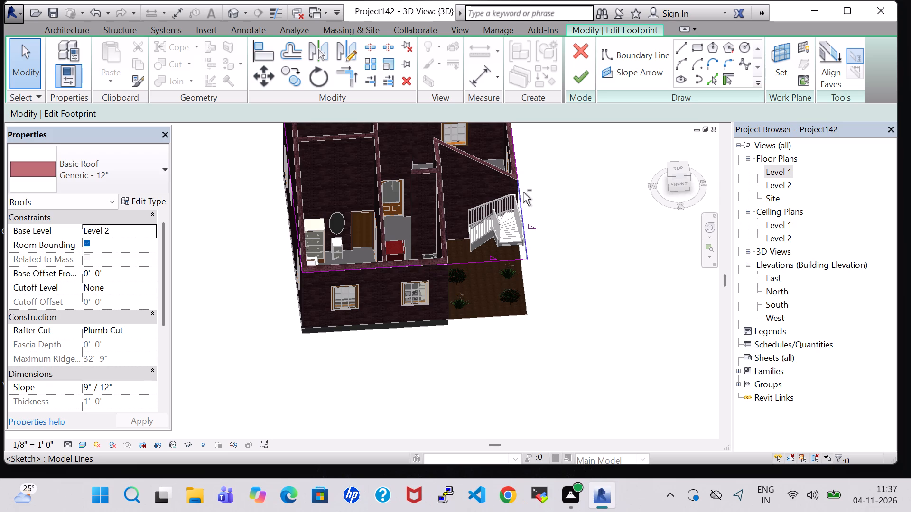
pyautogui.keyDown('ctrl'); pyautogui.click(480, 256); pyautogui.keyUp('ctrl')
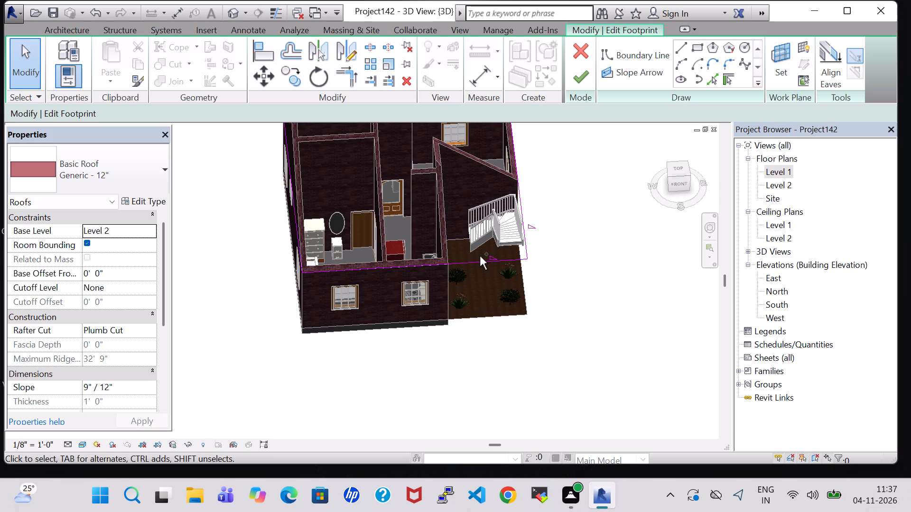
pyautogui.keyDown('ctrl'); pyautogui.click(521, 210); pyautogui.keyUp('ctrl')
pyautogui.keyDown('ctrl'); pyautogui.click(477, 261); pyautogui.keyUp('ctrl')
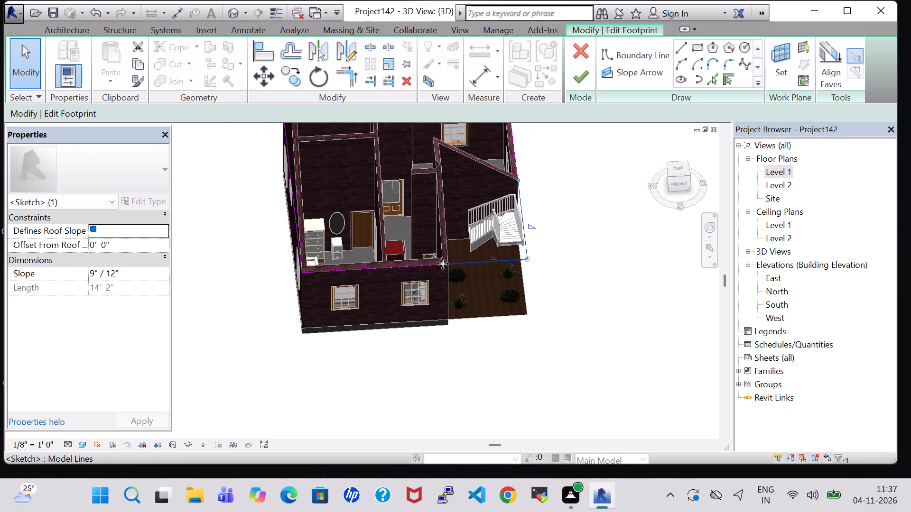
pyautogui.keyDown('ctrl'); pyautogui.click(424, 265); pyautogui.keyUp('ctrl')
pyautogui.keyDown('ctrl'); pyautogui.click(292, 181); pyautogui.keyUp('ctrl')
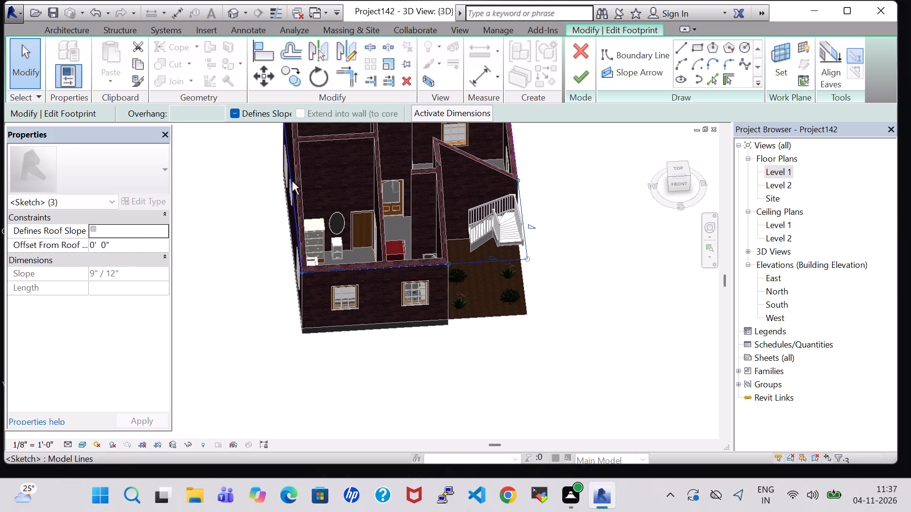
pyautogui.moveTo(539, 177); pyautogui.dragTo(565, 314, button='middle')
pyautogui.scroll(1, 565, 315)
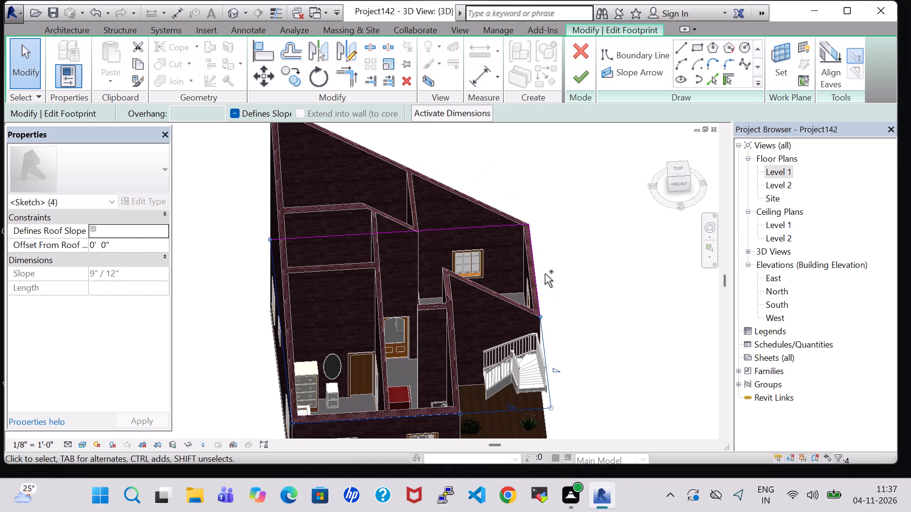
pyautogui.keyDown('ctrl'); pyautogui.click(537, 274); pyautogui.keyUp('ctrl')
pyautogui.keyDown('ctrl'); pyautogui.click(451, 233); pyautogui.keyUp('ctrl')
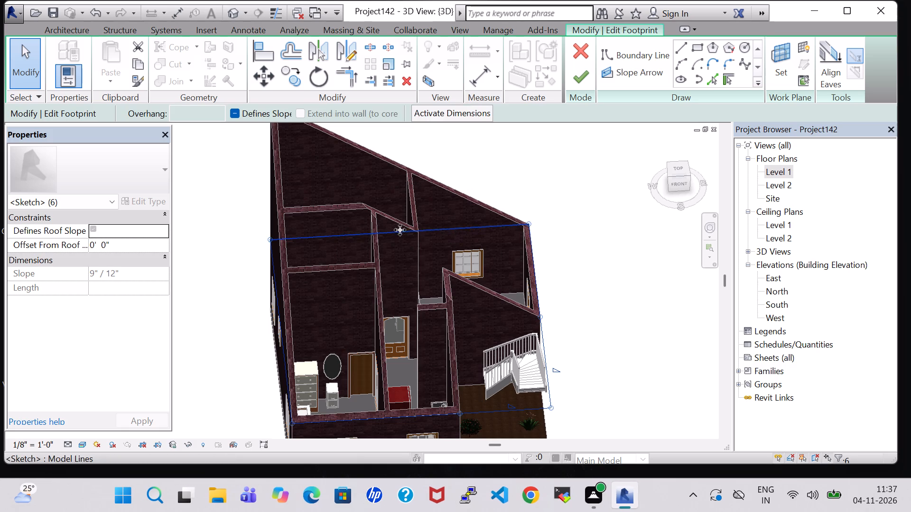
pyautogui.click(94, 228)
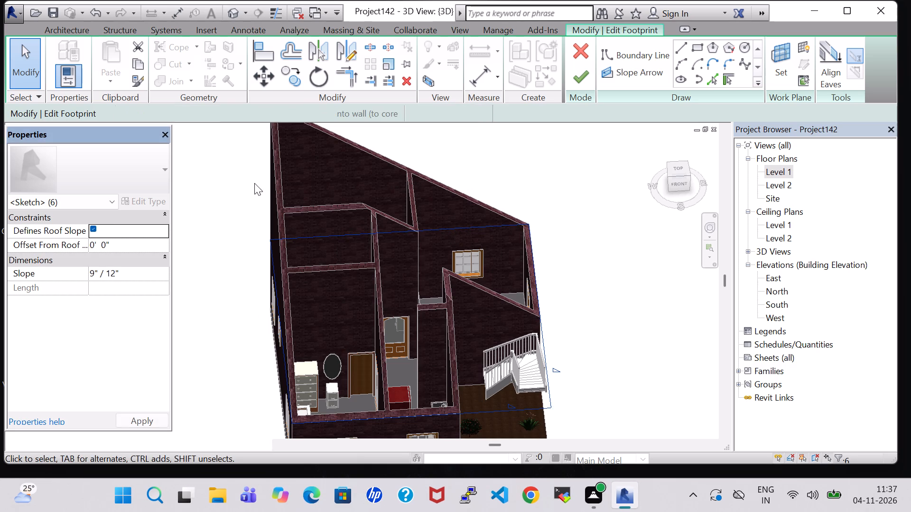
pyautogui.click(93, 230)
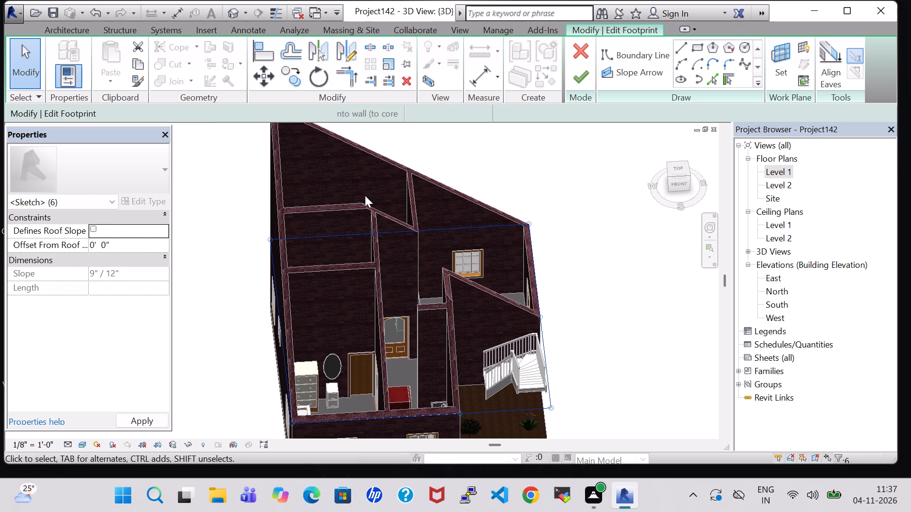
pyautogui.click(581, 70)
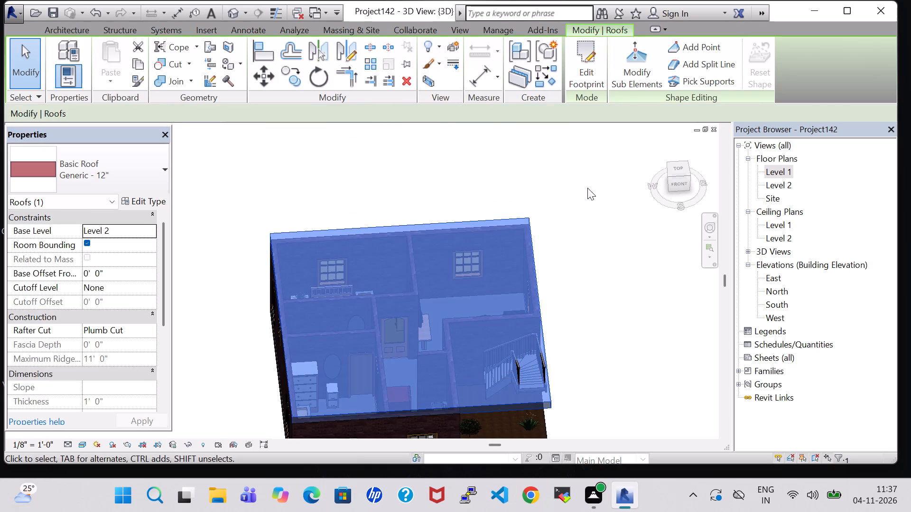
pyautogui.click(587, 200)
# Start a railing in the Level 1 plan and sketch its path along the house's north and east sides, ending at the parking's southeast corner.
pyautogui.keyDown('ctrl'); pyautogui.moveTo(567, 297); pyautogui.dragTo(540, 234, button='middle'); pyautogui.keyUp('ctrl')
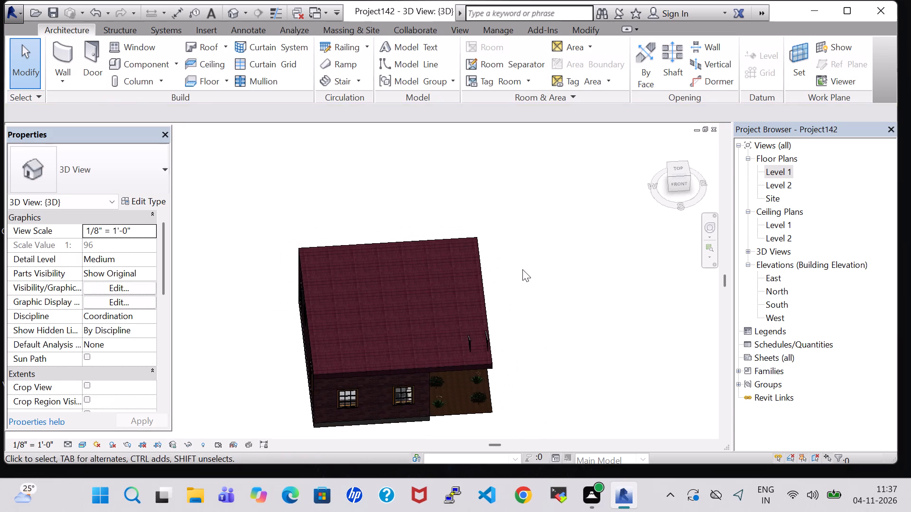
pyautogui.moveTo(515, 317); pyautogui.dragTo(497, 281, button='middle')
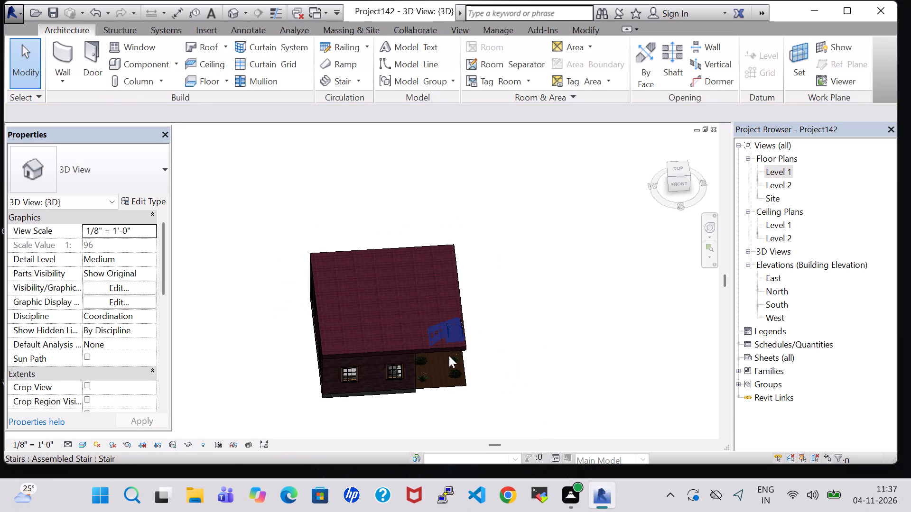
pyautogui.click(342, 53)
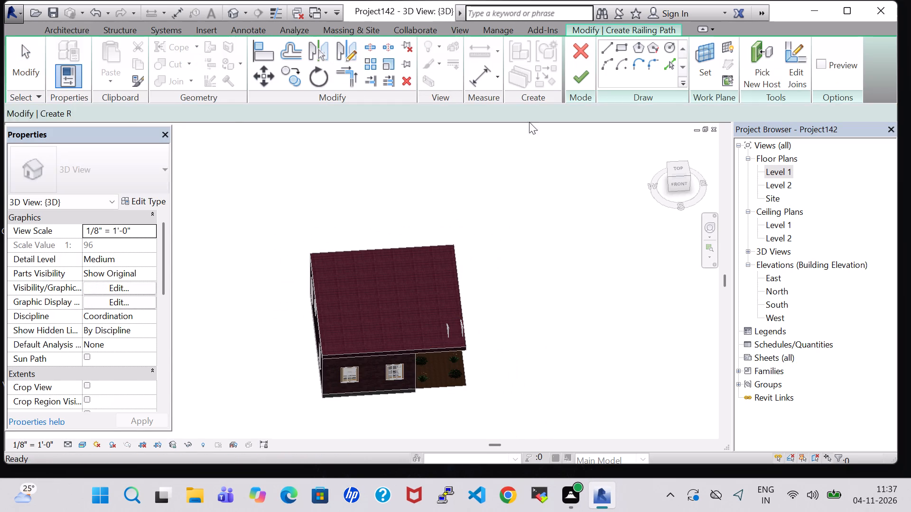
pyautogui.doubleClick(785, 174)
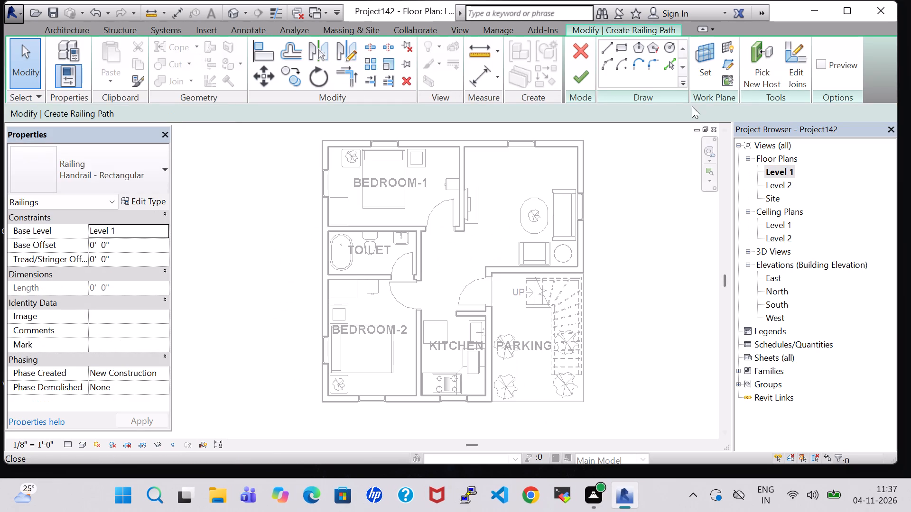
pyautogui.click(605, 48)
pyautogui.scroll(4, 372, 146)
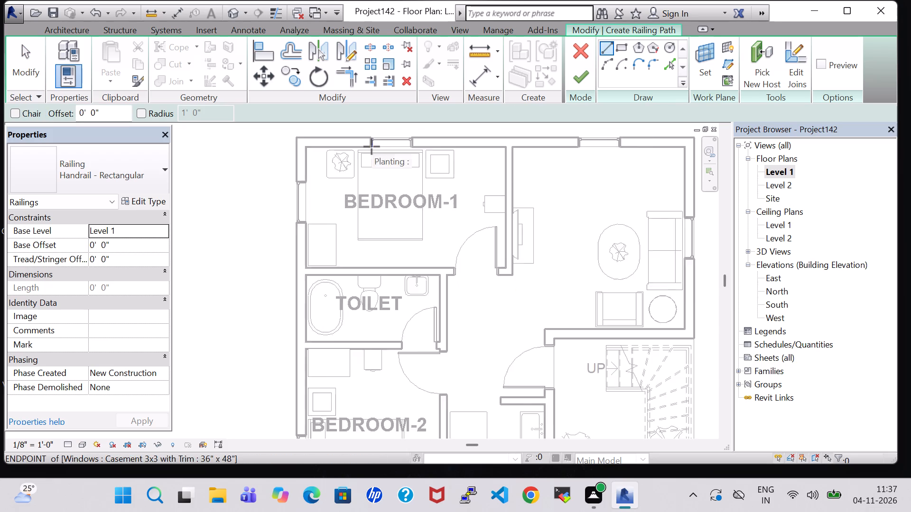
pyautogui.scroll(2, 372, 146)
pyautogui.click(263, 141)
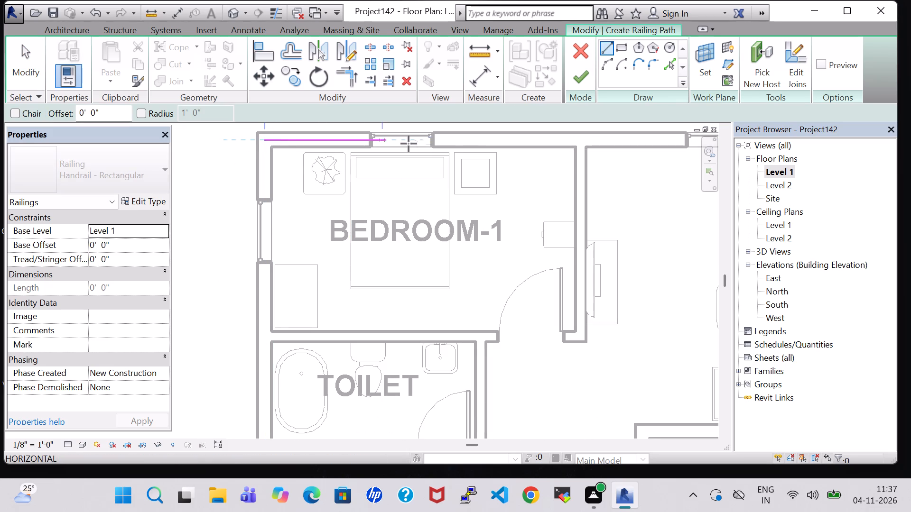
pyautogui.moveTo(518, 142); pyautogui.dragTo(358, 146, button='middle')
pyautogui.moveTo(648, 144); pyautogui.dragTo(646, 144, button='middle')
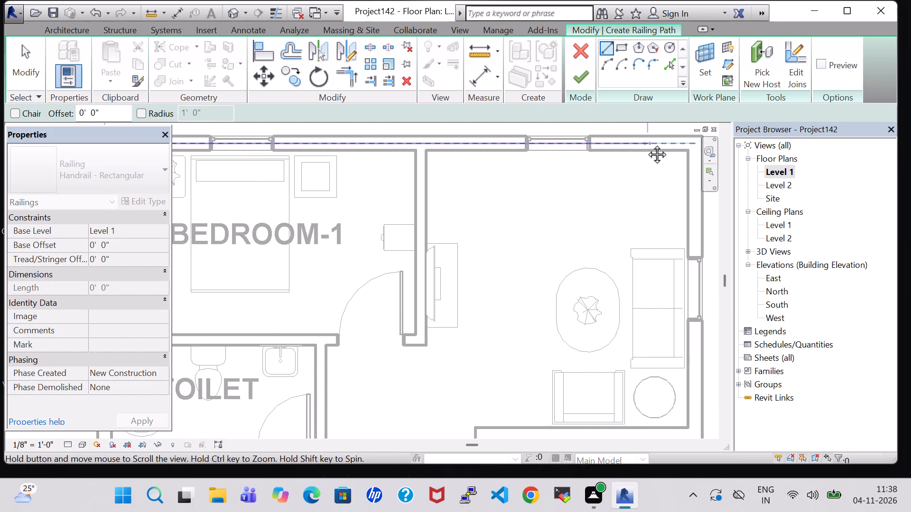
pyautogui.moveTo(646, 144); pyautogui.dragTo(588, 142, button='middle')
pyautogui.click(636, 143)
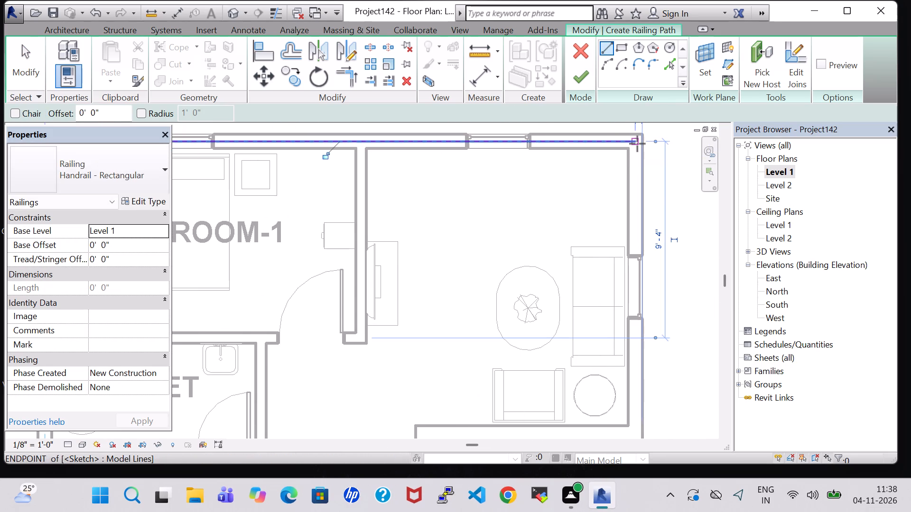
pyautogui.click(634, 142)
pyautogui.moveTo(642, 413); pyautogui.dragTo(594, 159, button='middle')
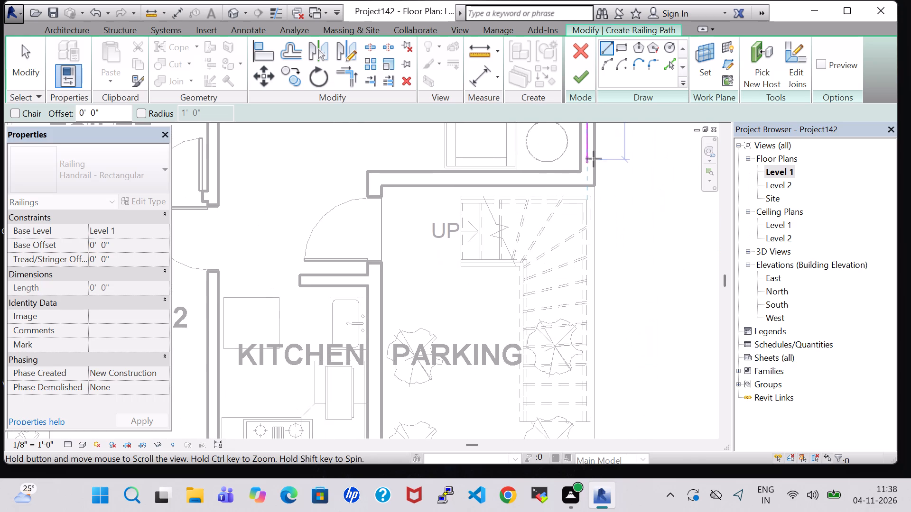
pyautogui.moveTo(586, 353); pyautogui.dragTo(586, 233, button='middle')
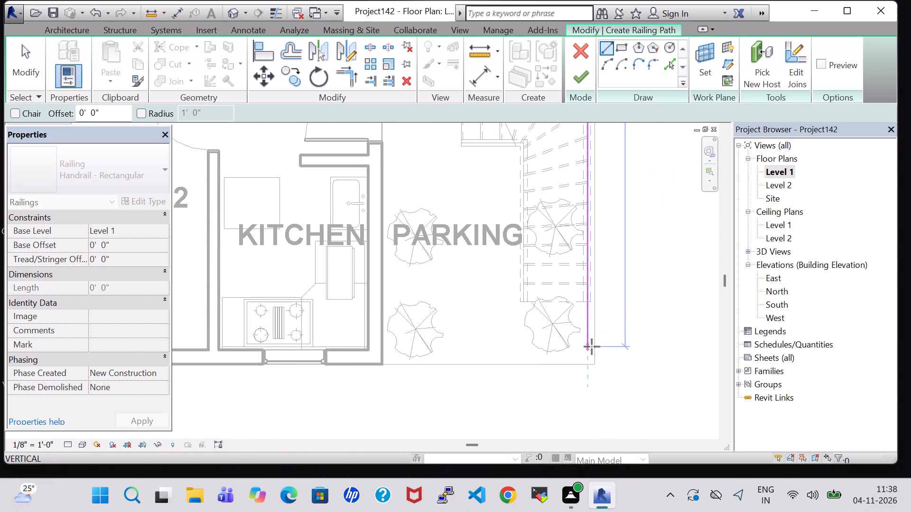
pyautogui.click(589, 355)
# Close the railing path with a south line about 27' - 11" long and a west line back to the northwest corner.
pyautogui.click(589, 357)
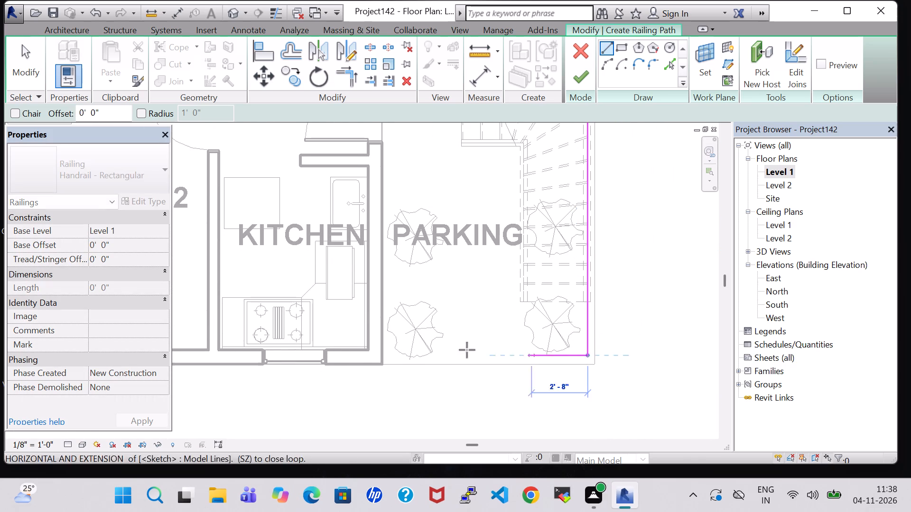
pyautogui.moveTo(282, 355); pyautogui.dragTo(479, 357, button='middle')
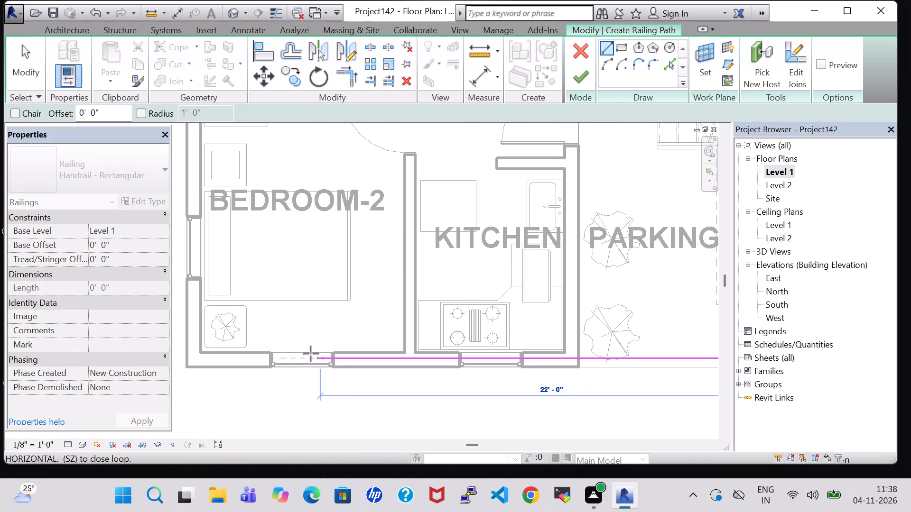
pyautogui.click(195, 358)
pyautogui.click(195, 360)
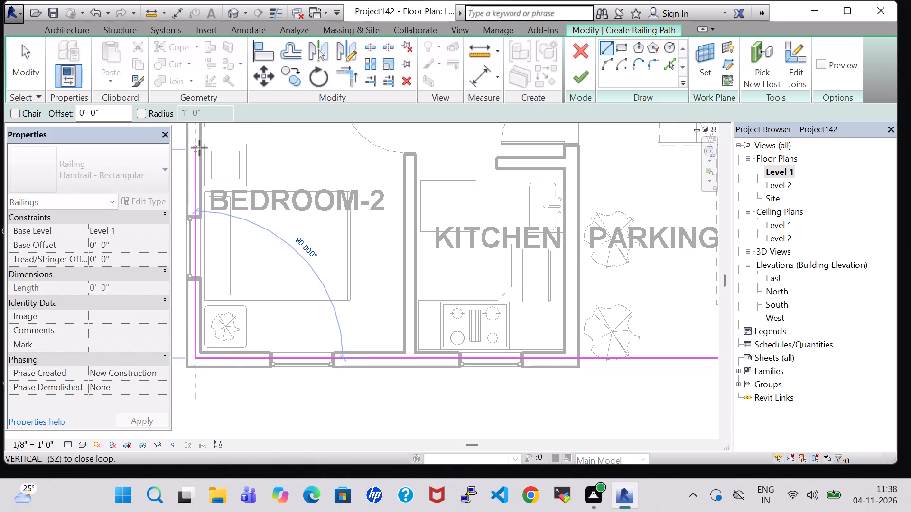
pyautogui.moveTo(195, 144); pyautogui.dragTo(213, 395, button='middle')
pyautogui.scroll(1, 212, 393)
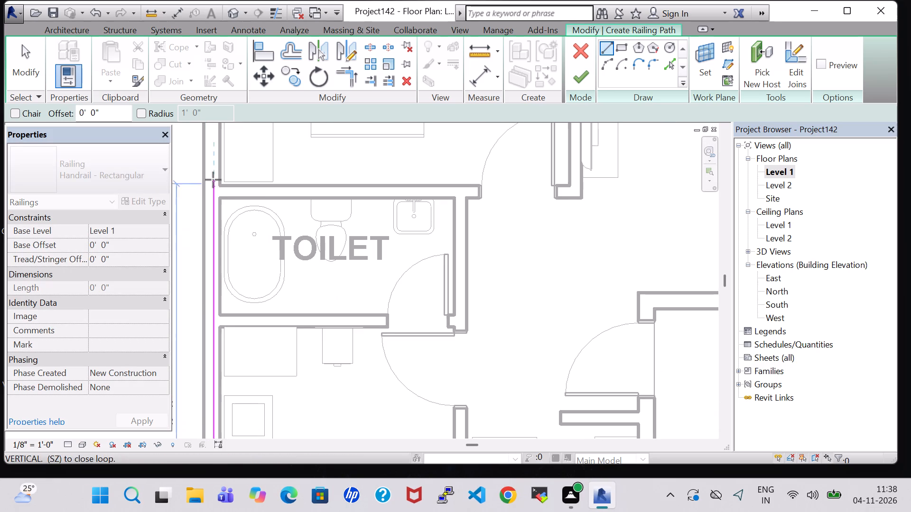
pyautogui.moveTo(213, 174); pyautogui.dragTo(219, 384, button='middle')
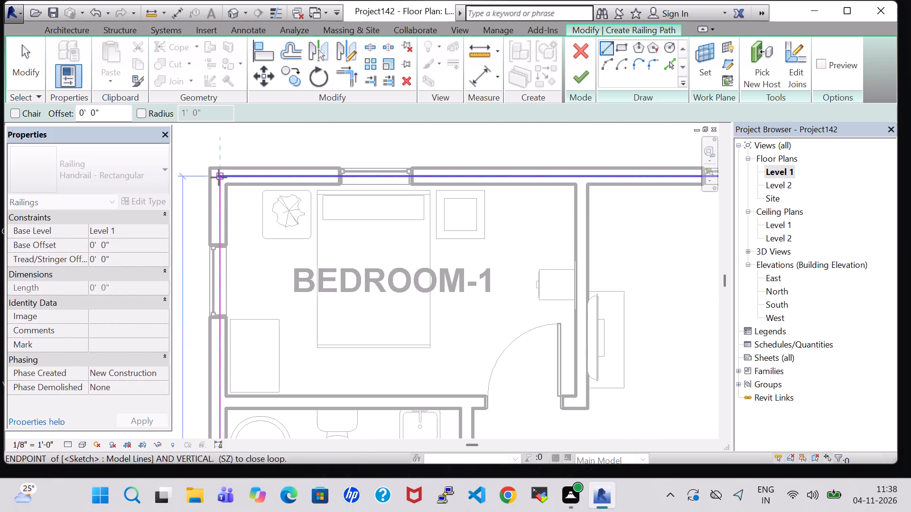
pyautogui.click(219, 177)
# Set the railing type to Glass Panel - Bottom Fill with a base offset of 11' 0" and finish the railing.
pyautogui.click(144, 172)
pyautogui.click(138, 242)
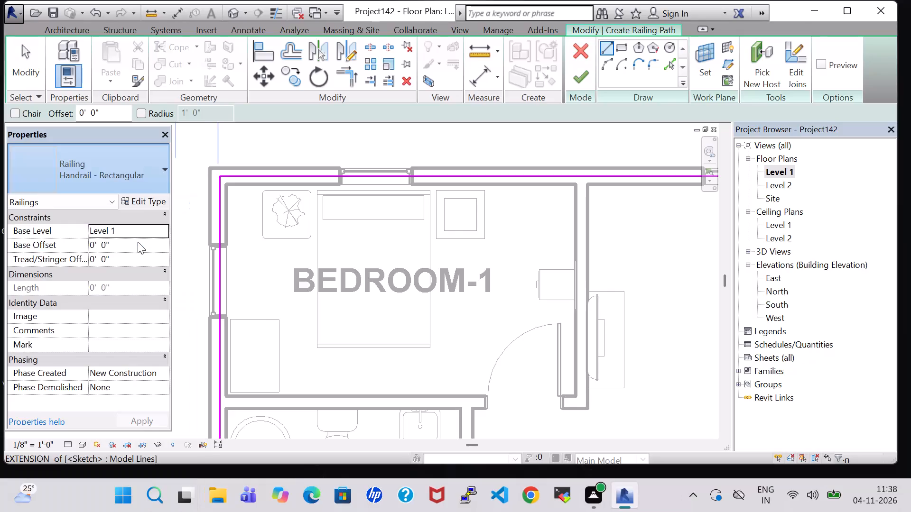
pyautogui.click(94, 246)
pyautogui.click(94, 246)
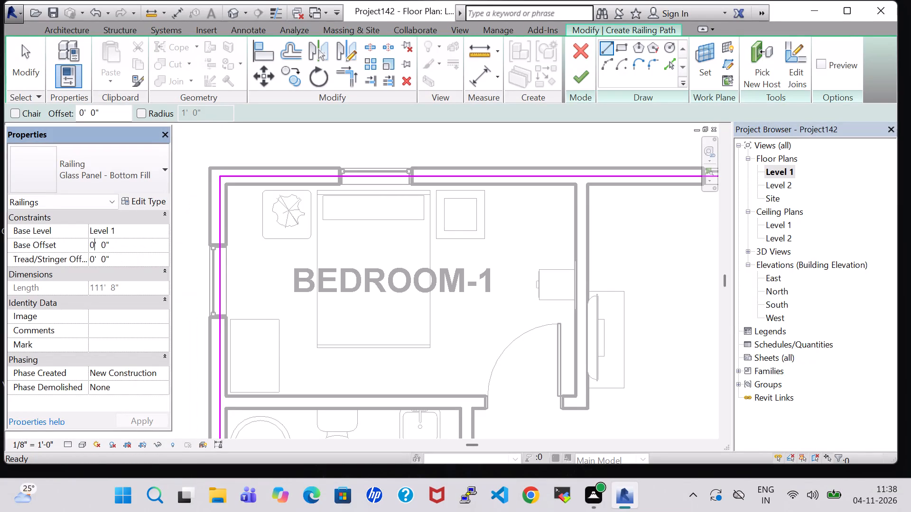
pyautogui.press('BackSpace')
pyautogui.write('11')
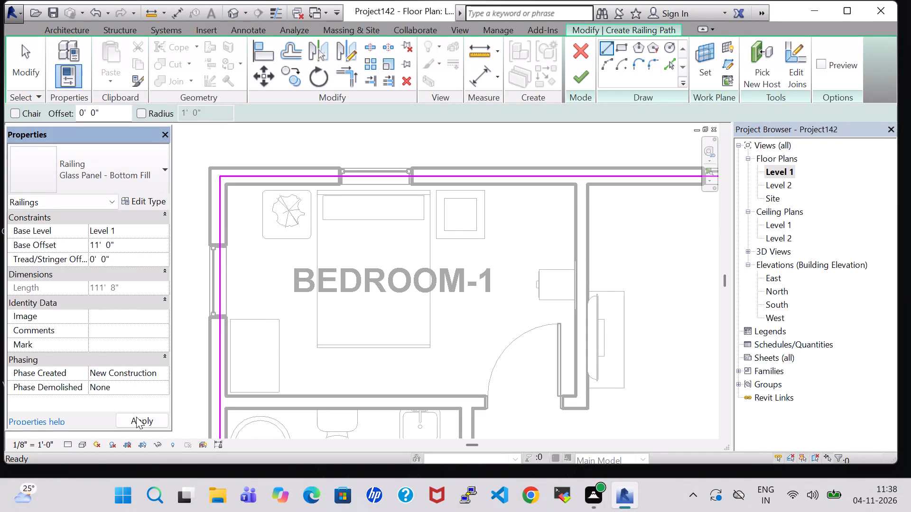
pyautogui.click(131, 420)
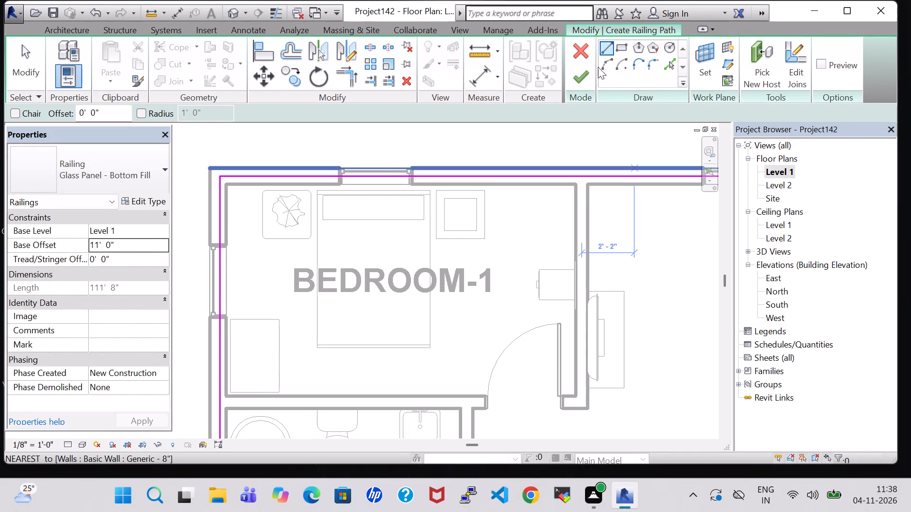
pyautogui.click(575, 84)
# Examine the glass railing around the flat roof in 3D.
pyautogui.scroll(-3, 610, 159)
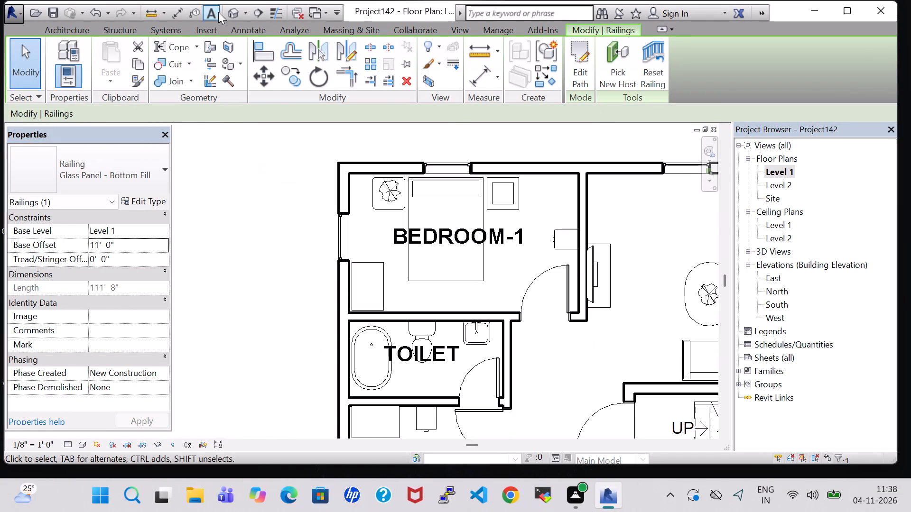
pyautogui.click(229, 9)
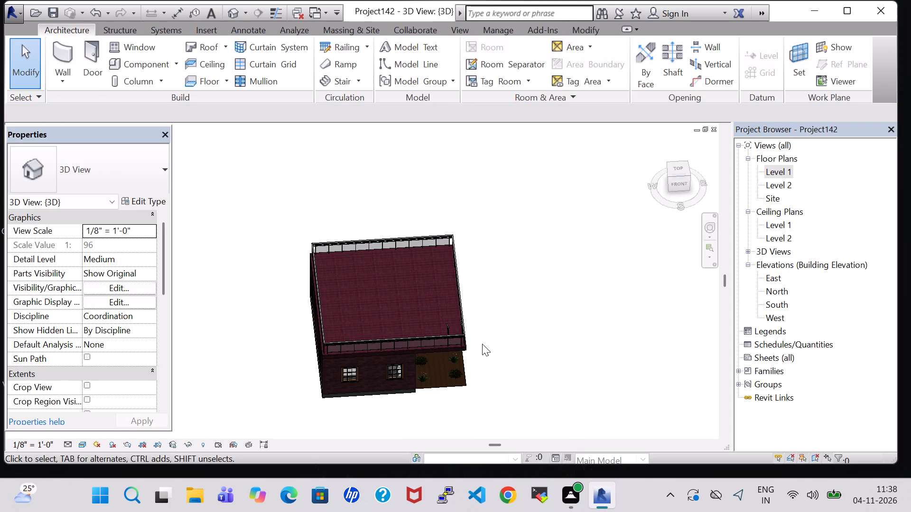
pyautogui.moveTo(478, 344); pyautogui.dragTo(444, 256, button='middle')
pyautogui.scroll(6, 439, 265)
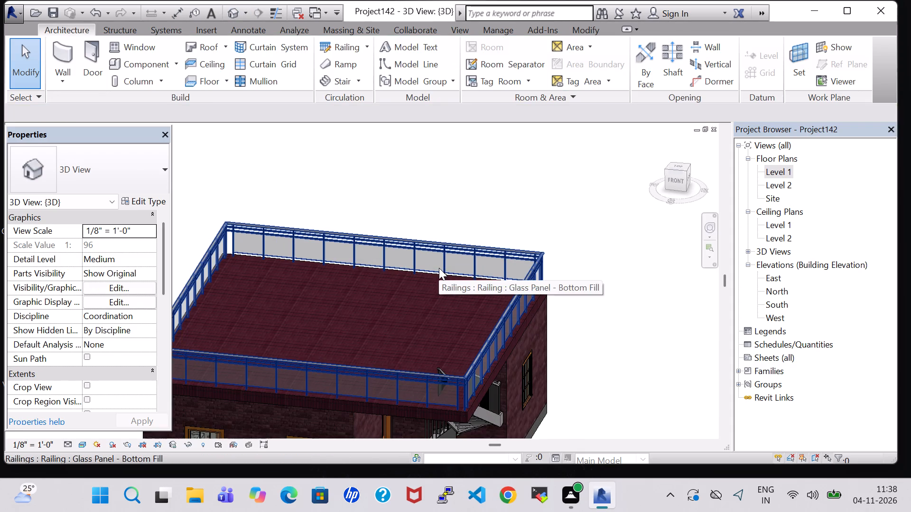
pyautogui.moveTo(439, 268); pyautogui.dragTo(437, 252, button='middle')
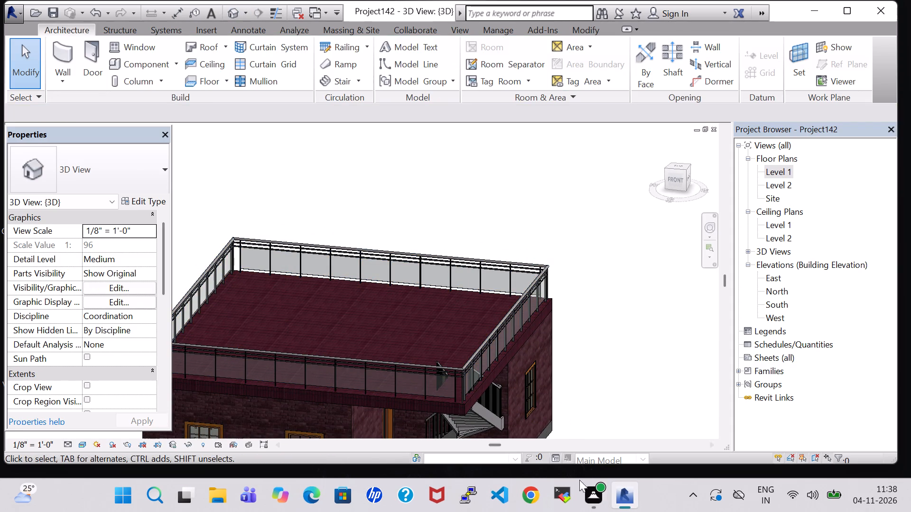
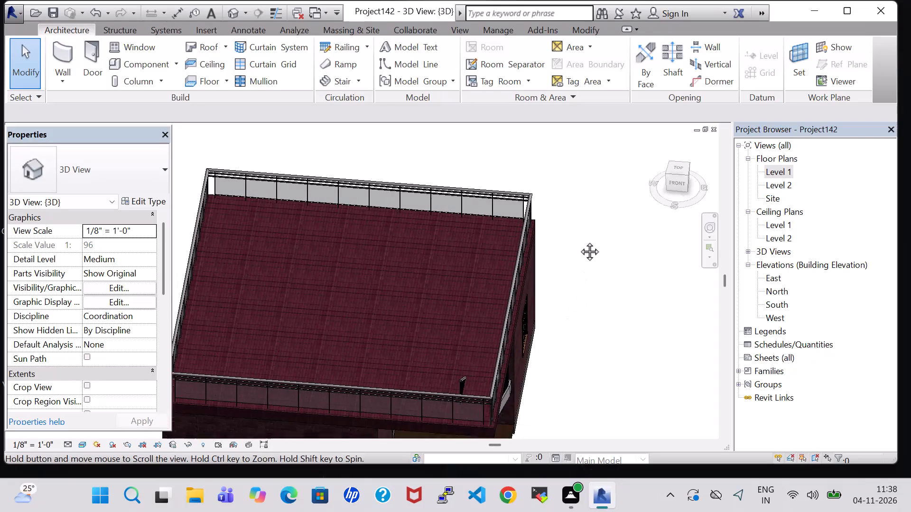
# Examine the roof terrace, its glass railing and the stair over the parking area from several angles in 3D.
pyautogui.moveTo(561, 190); pyautogui.dragTo(581, 207, button='middle')
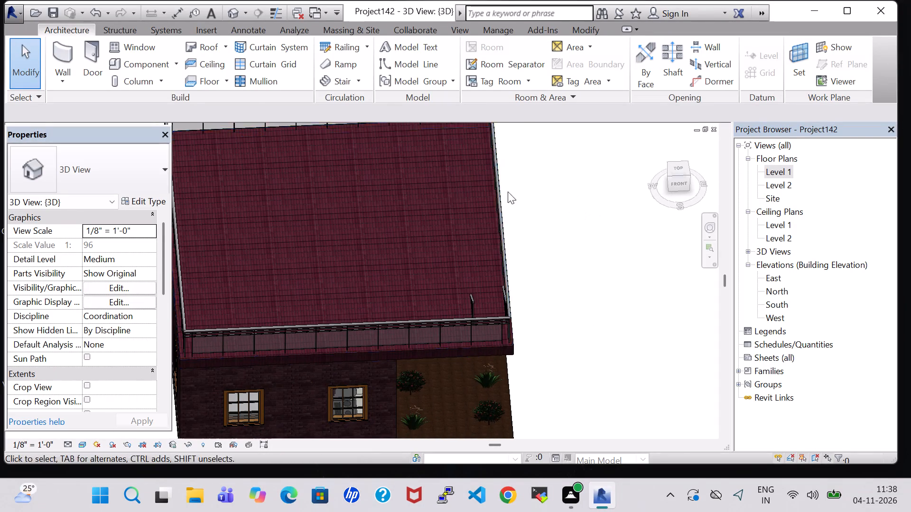
pyautogui.moveTo(431, 184); pyautogui.dragTo(428, 228, button='middle')
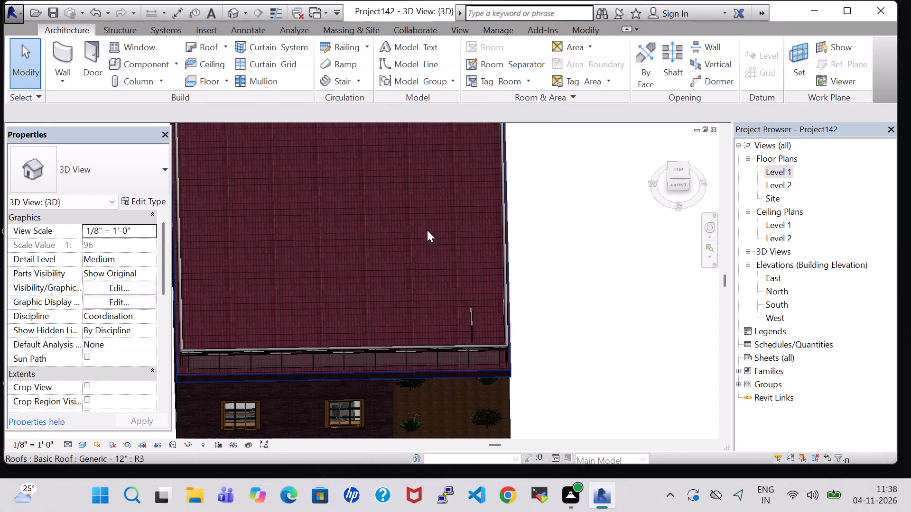
pyautogui.keyDown('shift'); pyautogui.moveTo(548, 362); pyautogui.dragTo(571, 307, button='middle'); pyautogui.keyUp('shift')
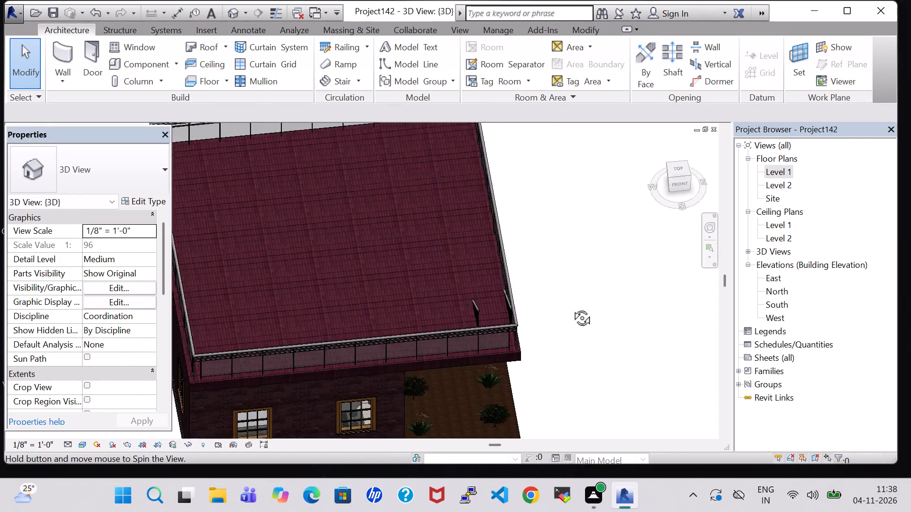
pyautogui.keyDown('shift'); pyautogui.moveTo(571, 307); pyautogui.dragTo(562, 262, button='middle'); pyautogui.keyUp('shift')
pyautogui.moveTo(562, 270); pyautogui.dragTo(559, 232, button='middle')
pyautogui.keyDown('shift'); pyautogui.scroll(1, 562, 270); pyautogui.keyUp('shift')
pyautogui.moveTo(558, 228); pyautogui.dragTo(550, 230, button='middle')
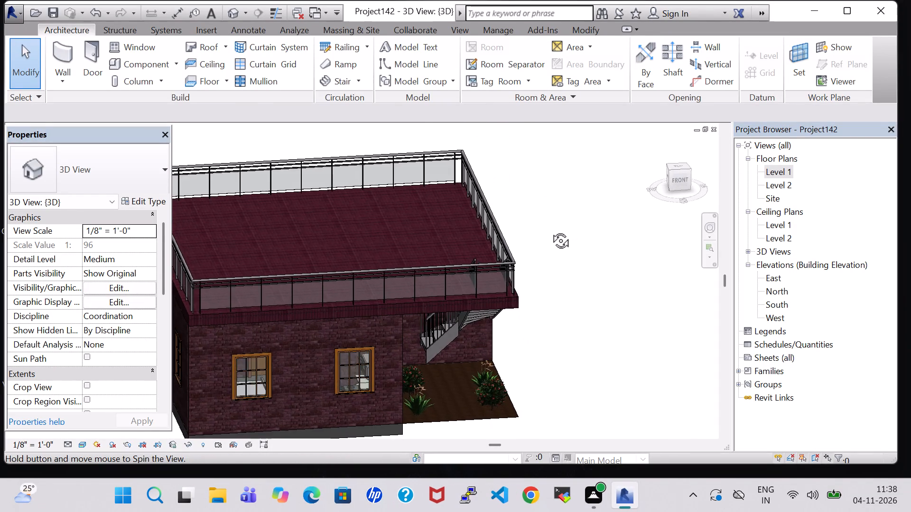
pyautogui.moveTo(550, 230); pyautogui.dragTo(461, 250, button='middle')
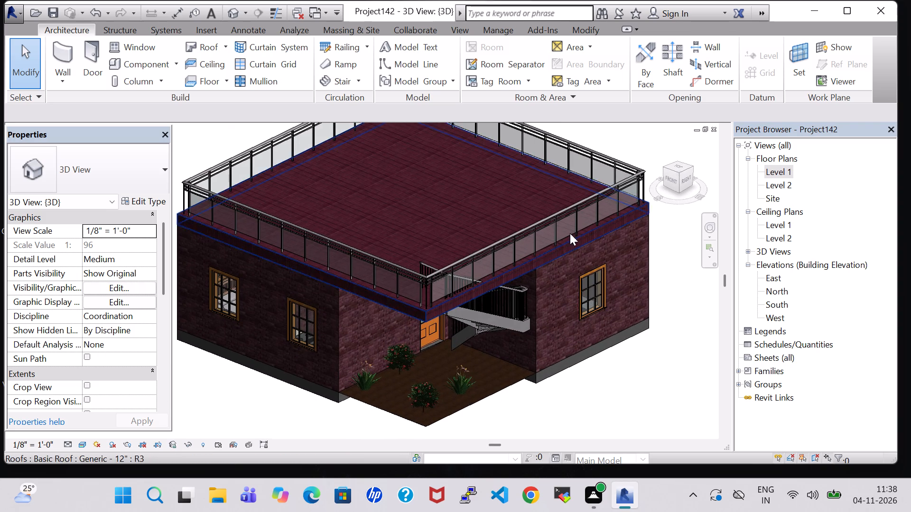
pyautogui.keyDown('shift'); pyautogui.moveTo(575, 277); pyautogui.dragTo(511, 300, button='middle'); pyautogui.keyUp('shift')
pyautogui.keyDown('shift'); pyautogui.moveTo(486, 286); pyautogui.dragTo(469, 203, button='middle'); pyautogui.keyUp('shift')
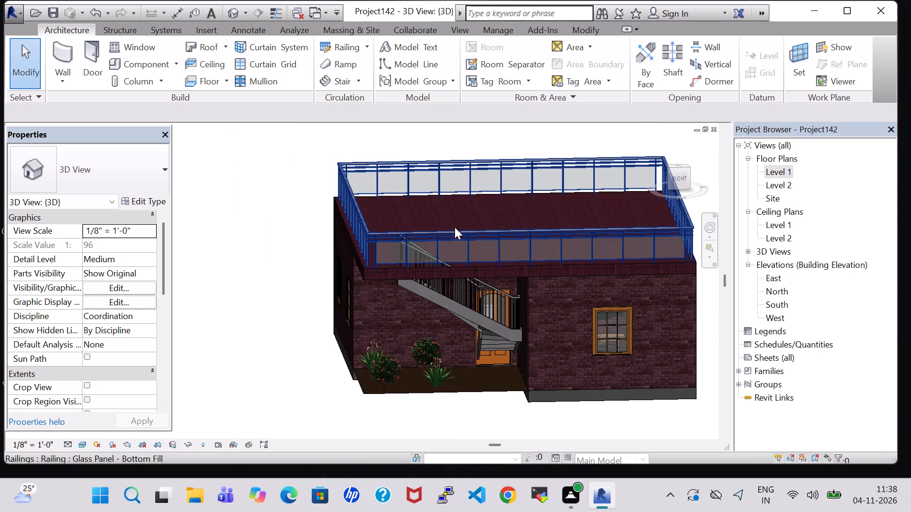
pyautogui.moveTo(471, 213); pyautogui.dragTo(473, 217, button='middle')
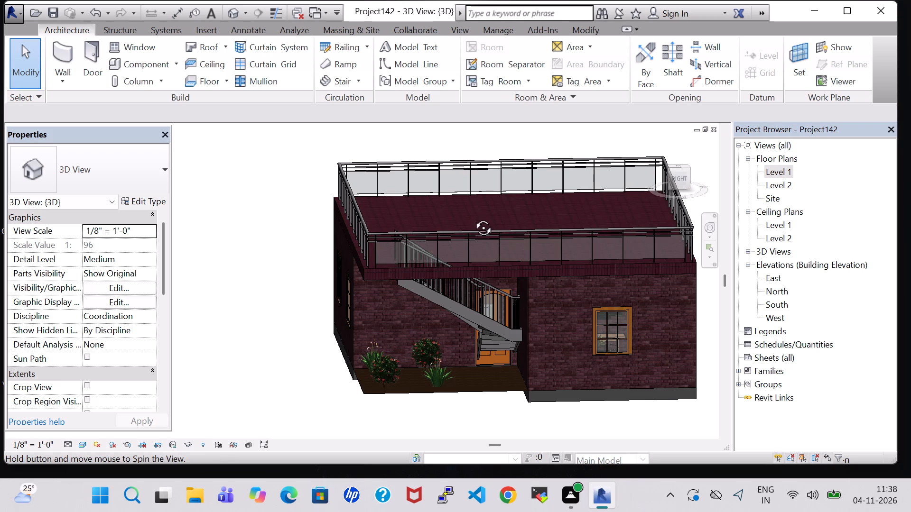
pyautogui.moveTo(473, 217); pyautogui.dragTo(474, 239, button='middle')
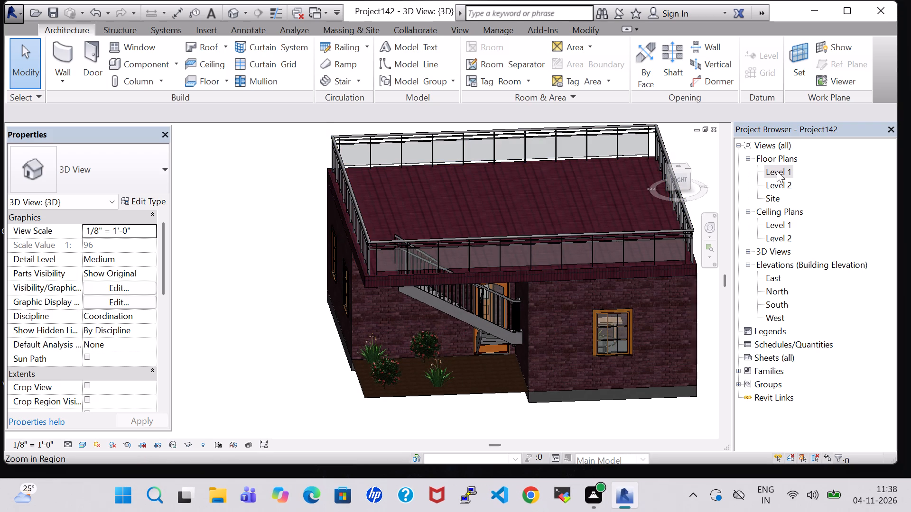
# In the Level 1 plan, edit the parking stair and extend its lower run west toward the entrance door, reaching 18 risers.
pyautogui.doubleClick(777, 171)
pyautogui.scroll(-4, 569, 307)
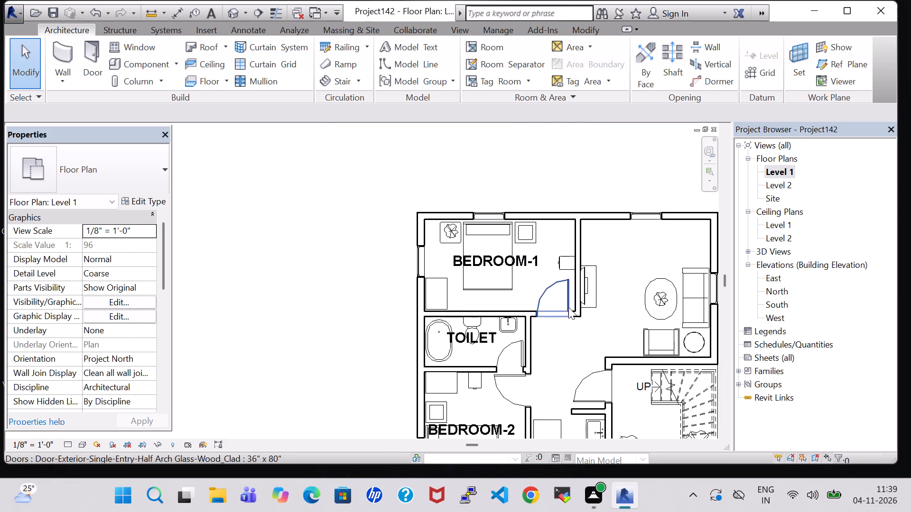
pyautogui.scroll(-3, 568, 307)
pyautogui.moveTo(565, 295); pyautogui.dragTo(470, 198, button='middle')
pyautogui.click(536, 249)
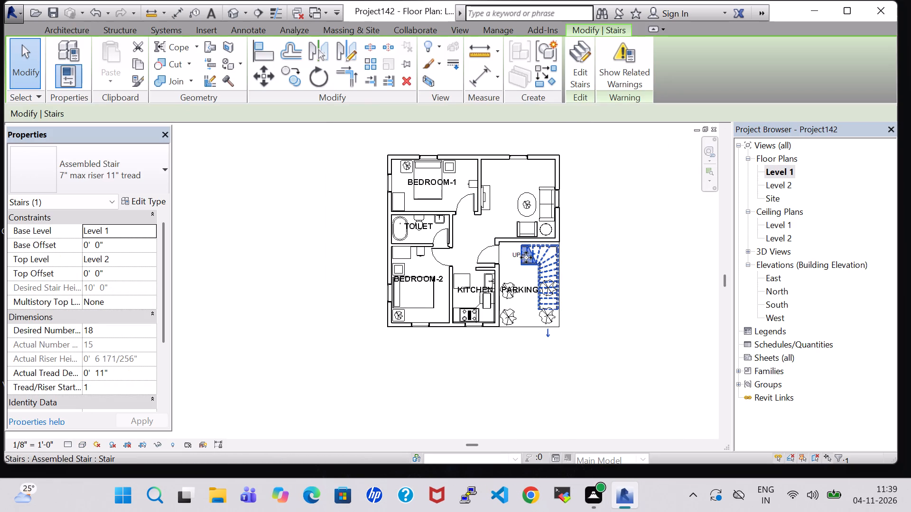
pyautogui.scroll(7, 527, 258)
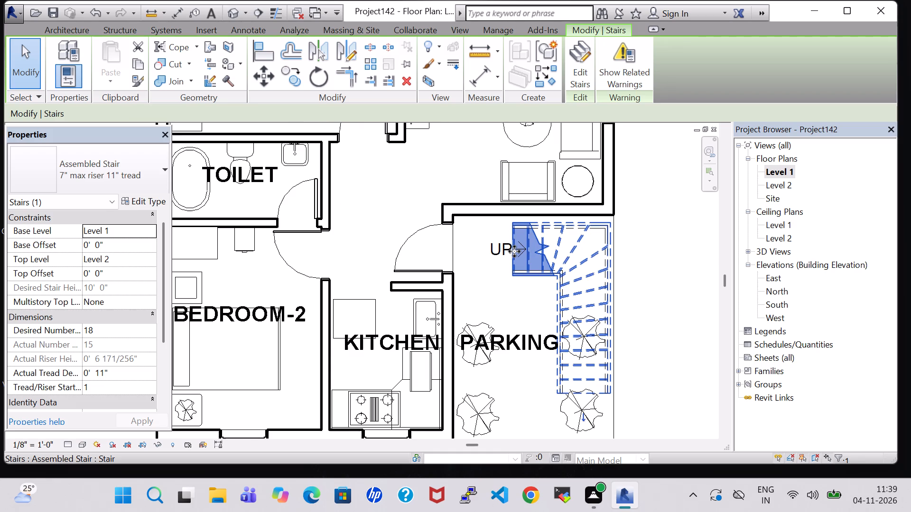
pyautogui.click(514, 251)
pyautogui.click(584, 55)
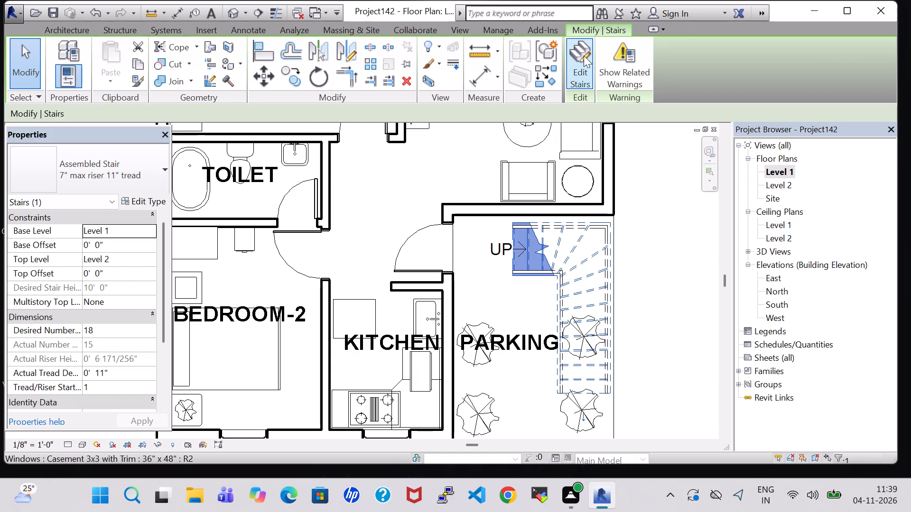
pyautogui.click(511, 248)
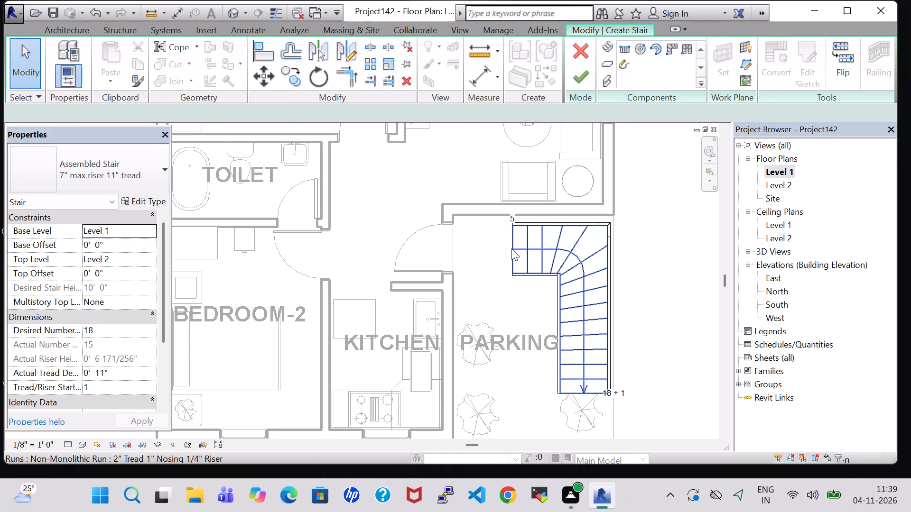
pyautogui.moveTo(511, 248); pyautogui.dragTo(475, 238)
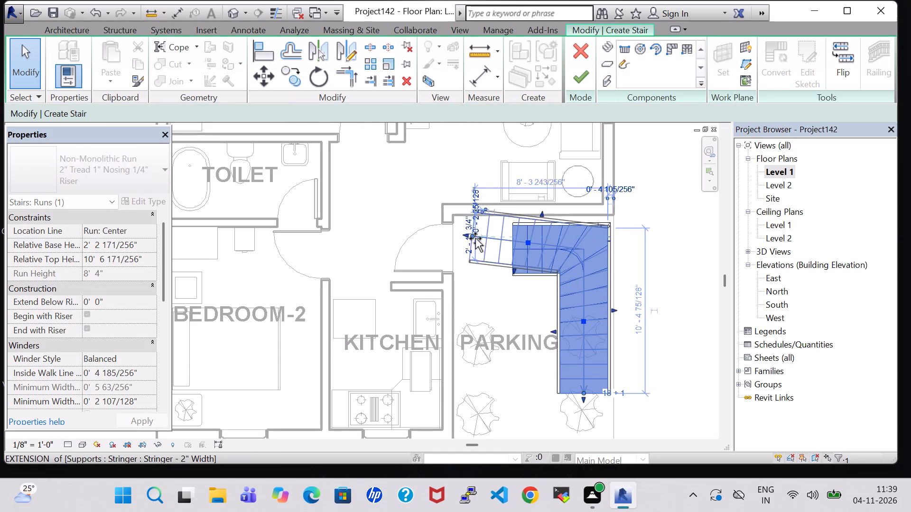
pyautogui.moveTo(475, 238); pyautogui.dragTo(472, 252)
pyautogui.click(585, 74)
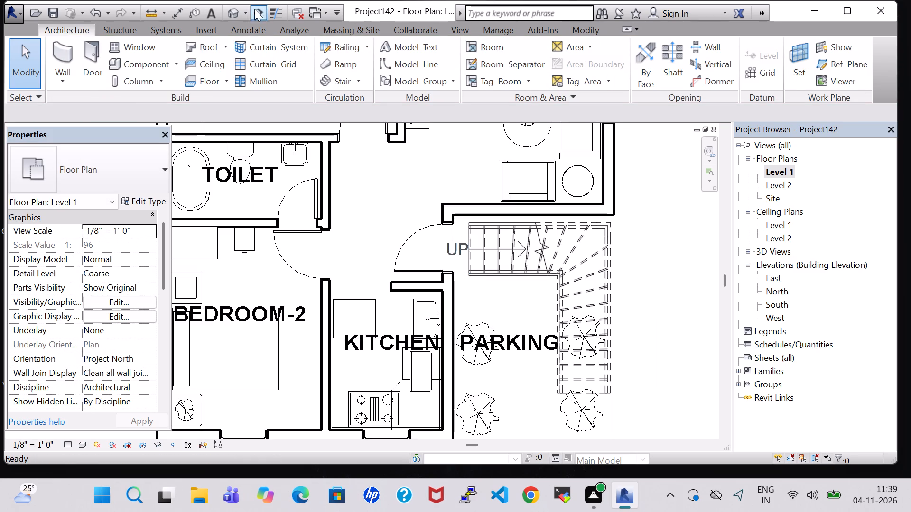
# Move the whole stair east in the Level 1 plan so its long flight straddles the parking area's outer edge.
pyautogui.click(235, 11)
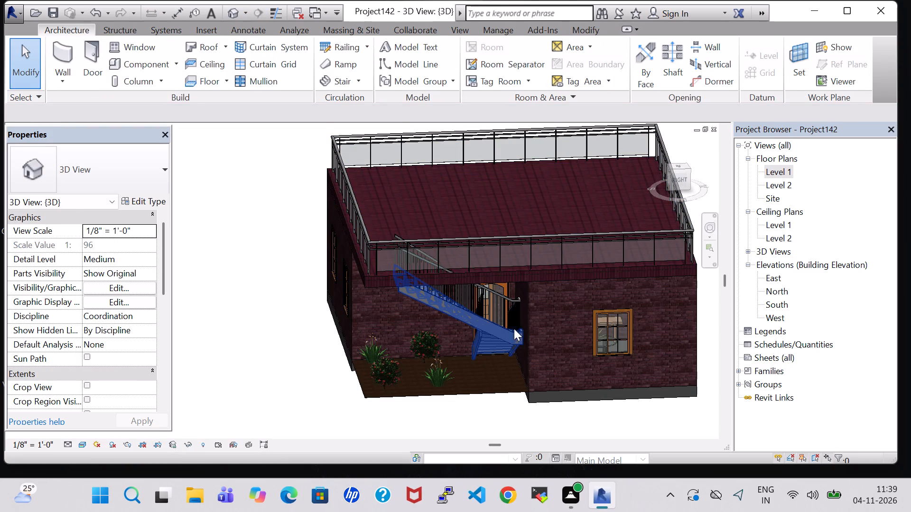
pyautogui.moveTo(475, 348); pyautogui.dragTo(574, 375, button='middle')
pyautogui.keyDown('shift'); pyautogui.scroll(1, 507, 357); pyautogui.keyUp('shift')
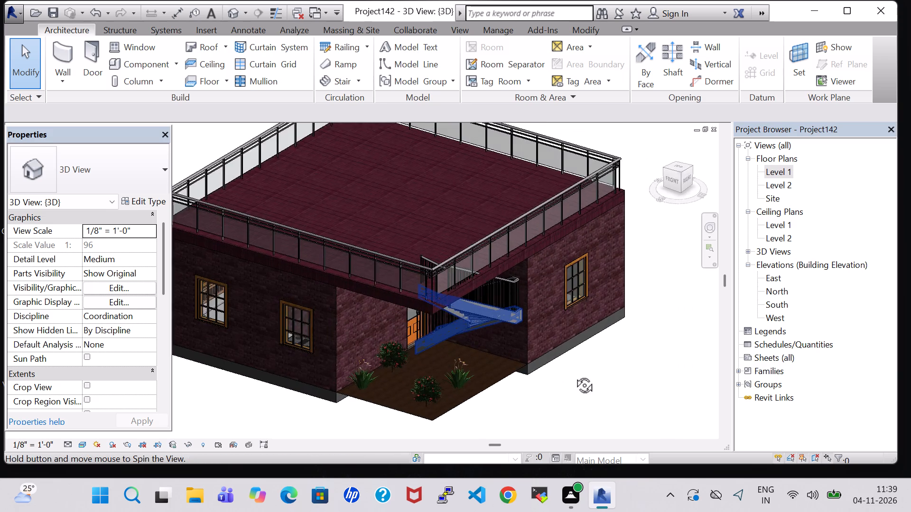
pyautogui.moveTo(574, 375); pyautogui.dragTo(581, 376, button='middle')
pyautogui.doubleClick(777, 171)
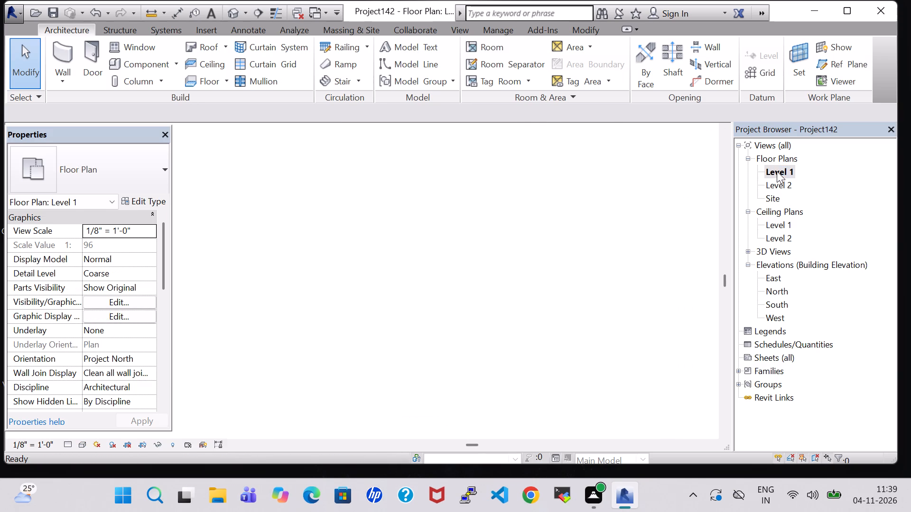
pyautogui.click(558, 301)
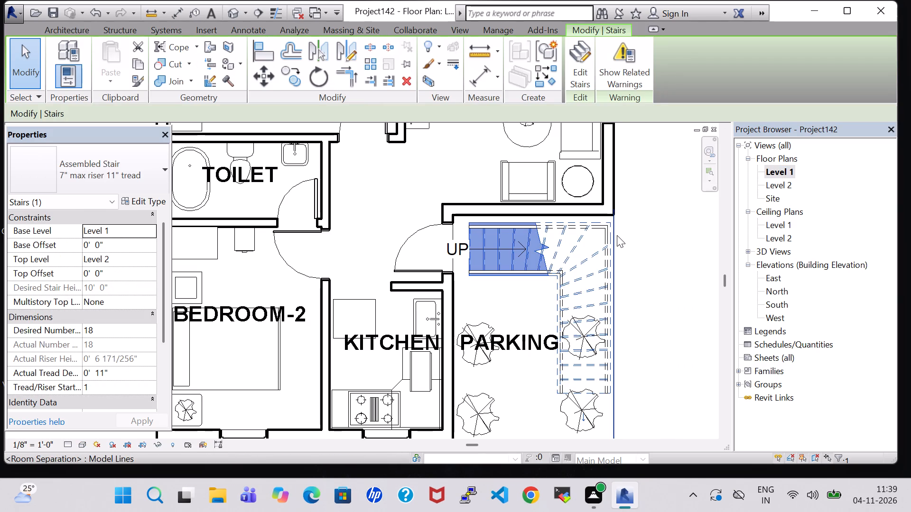
pyautogui.press('Right')
pyautogui.press('Right')
pyautogui.press('Right')
pyautogui.press('Right')
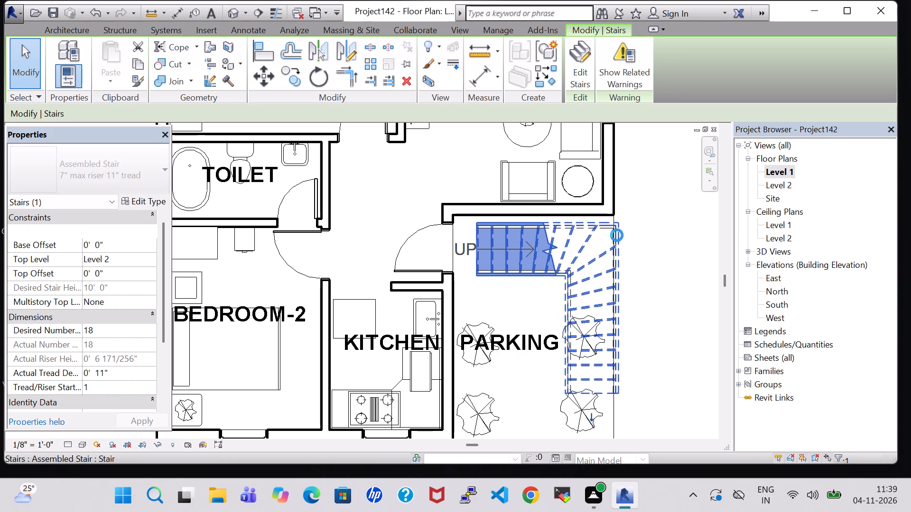
pyautogui.press('Right')
pyautogui.press('Right')
pyautogui.press('Right')
pyautogui.press('Right')
pyautogui.press('Right')
pyautogui.press('Right')
pyautogui.press('Right')
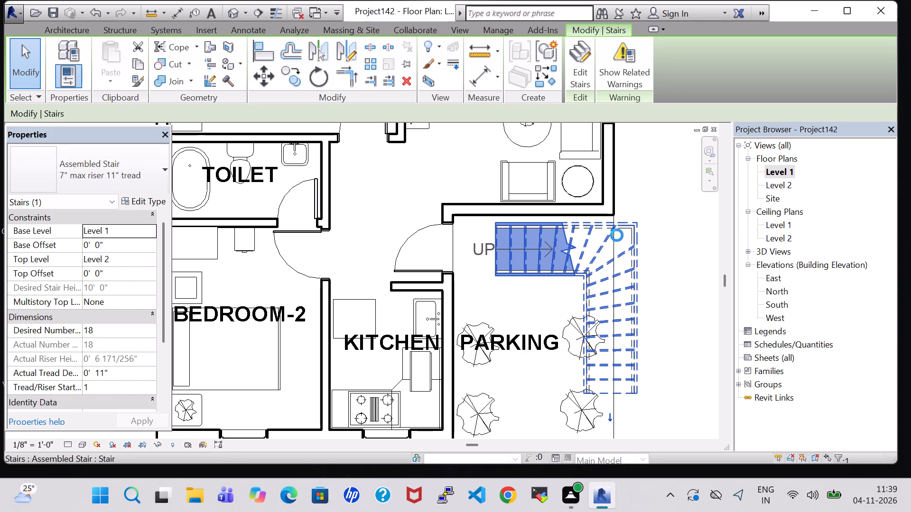
# In the 3D view, edit the Generic - 12" roof's footprint, shifting its east boundary outward toward the moved stair's outer side.
pyautogui.click(235, 8)
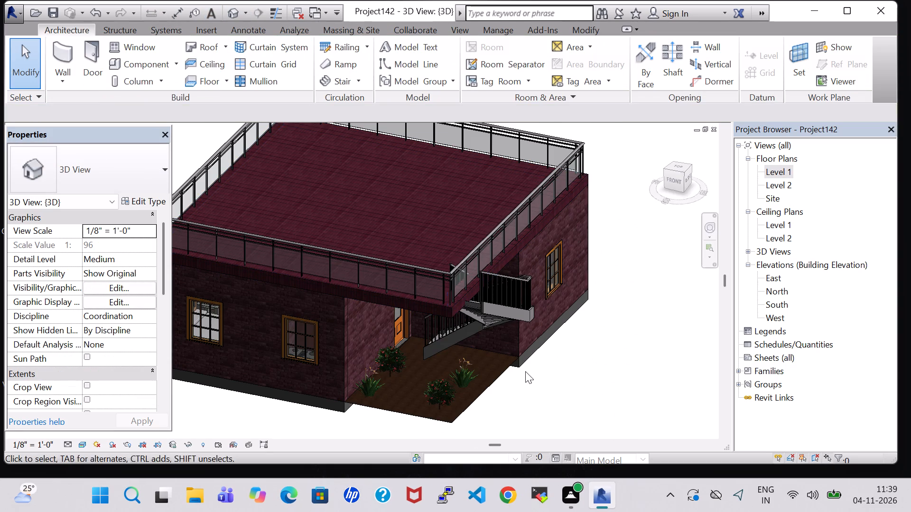
pyautogui.moveTo(449, 215); pyautogui.dragTo(521, 294, button='middle')
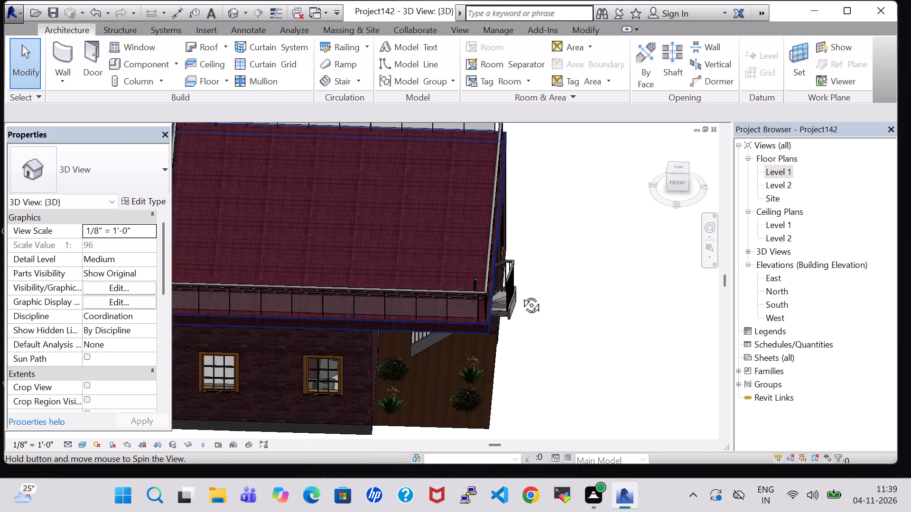
pyautogui.moveTo(521, 294); pyautogui.dragTo(532, 316, button='middle')
pyautogui.moveTo(570, 287); pyautogui.dragTo(514, 293, button='middle')
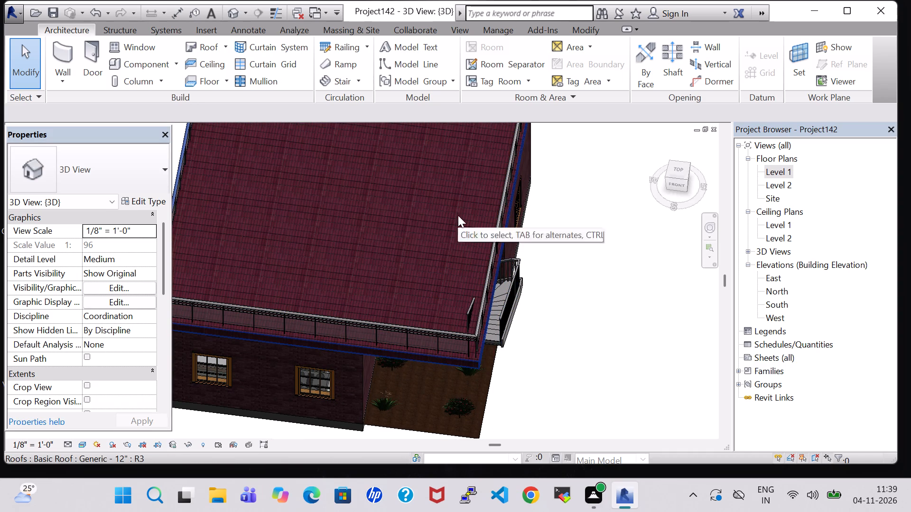
pyautogui.click(451, 360)
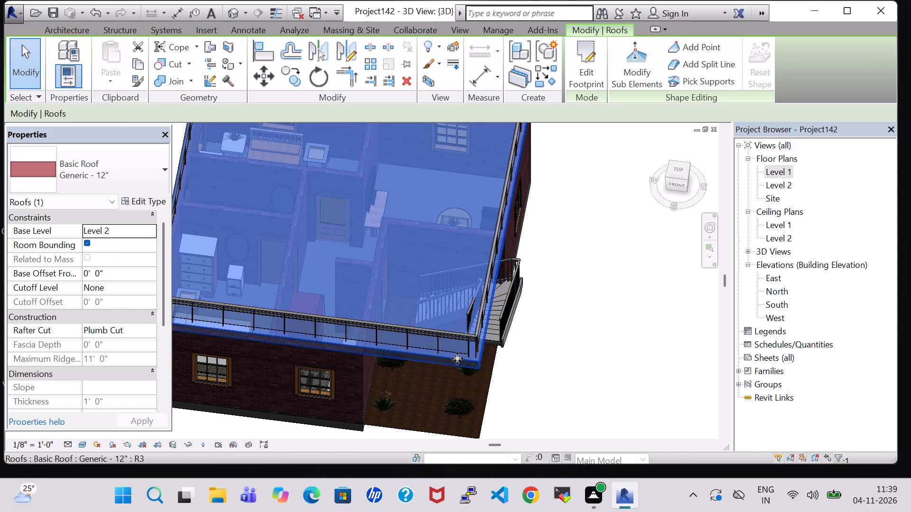
pyautogui.click(579, 76)
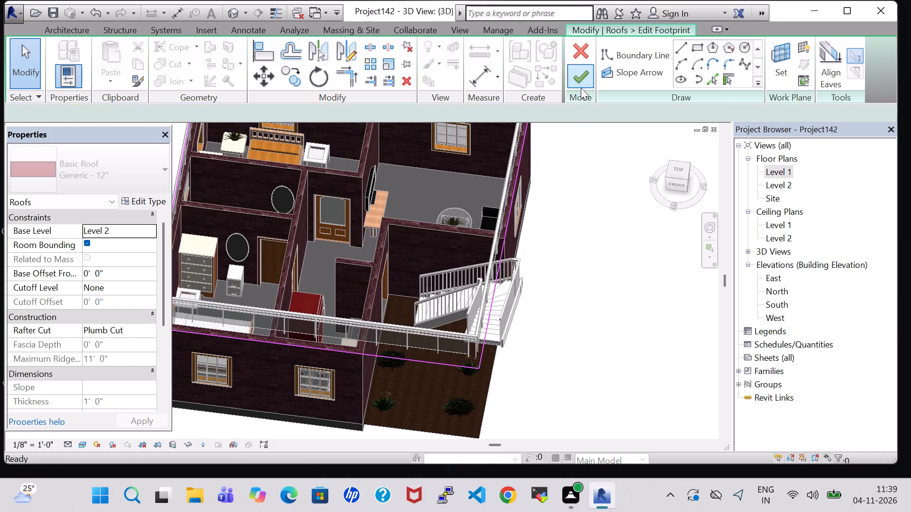
pyautogui.click(510, 214)
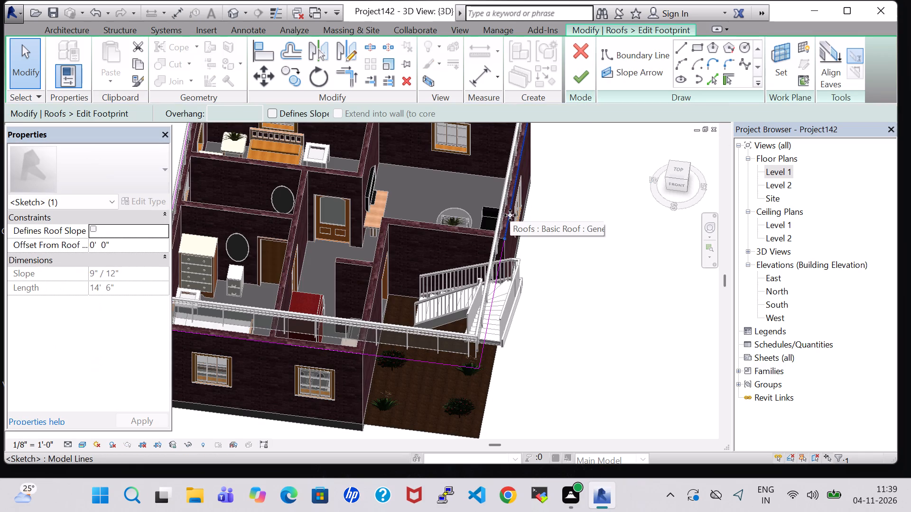
pyautogui.press('Right')
pyautogui.press('Right')
pyautogui.press('Right')
pyautogui.press('Right')
pyautogui.press('Right')
pyautogui.press('Right')
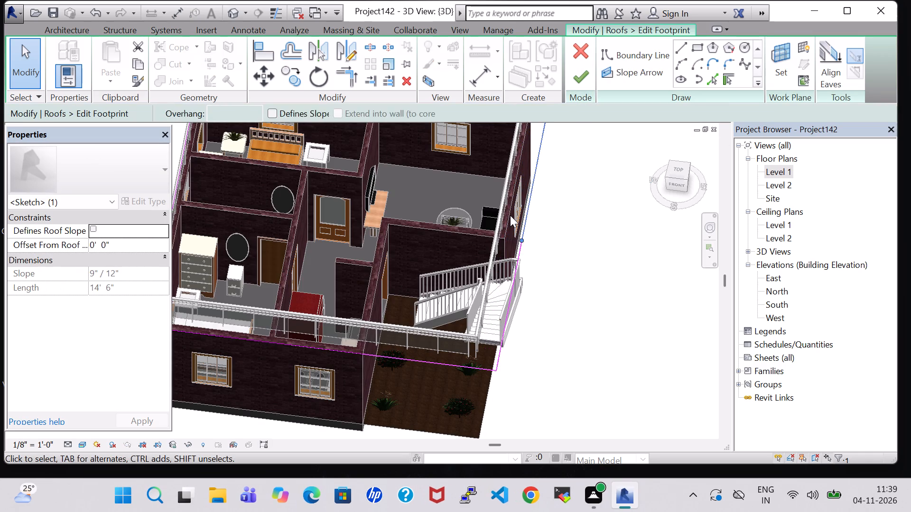
pyautogui.press('Right')
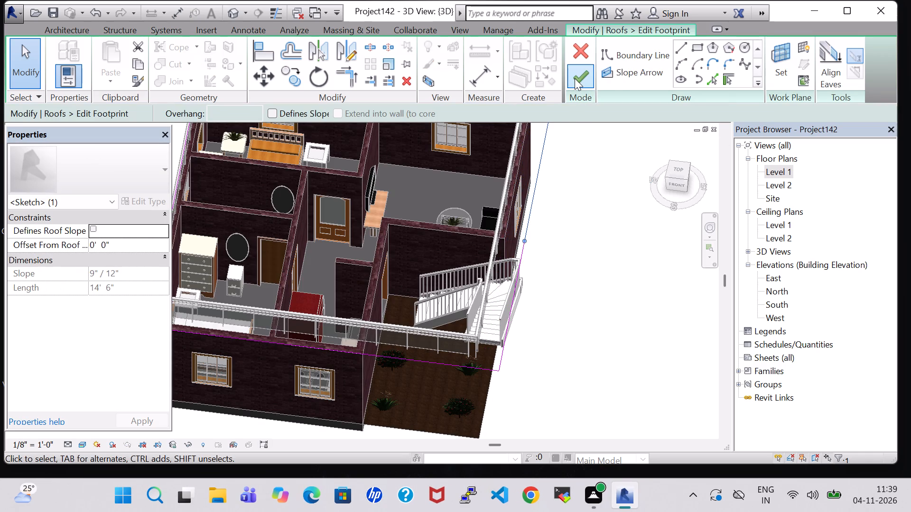
pyautogui.click(575, 78)
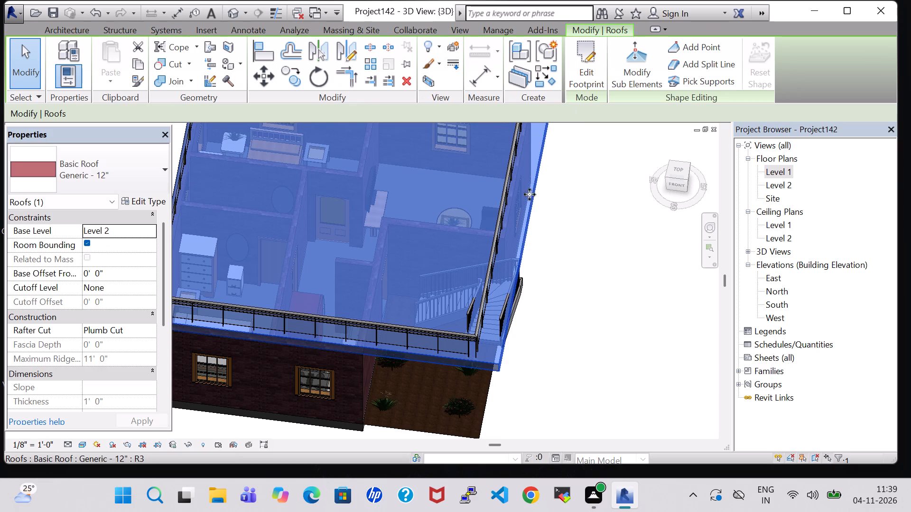
pyautogui.click(580, 216)
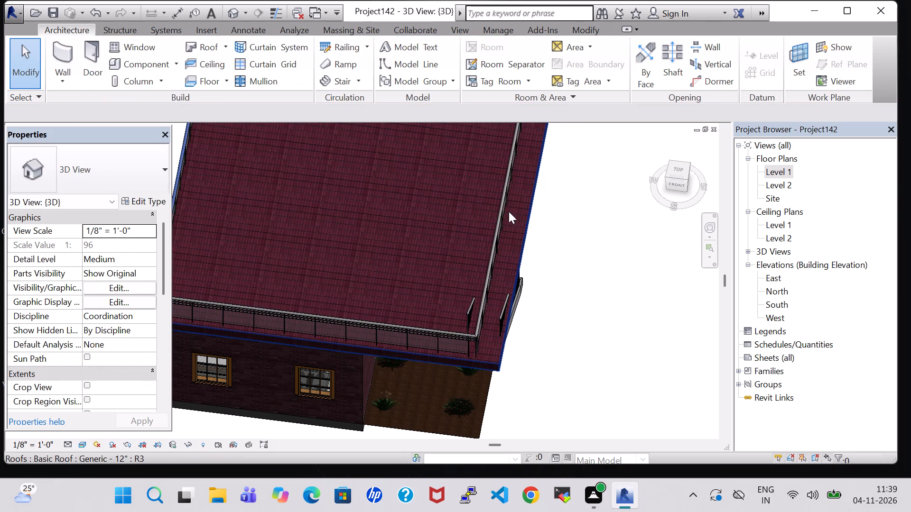
# In the 3D view, edit the roof terrace glass railing's path, shifting its east segment outward toward the extended roof edge.
pyautogui.click(502, 211)
pyautogui.click(574, 64)
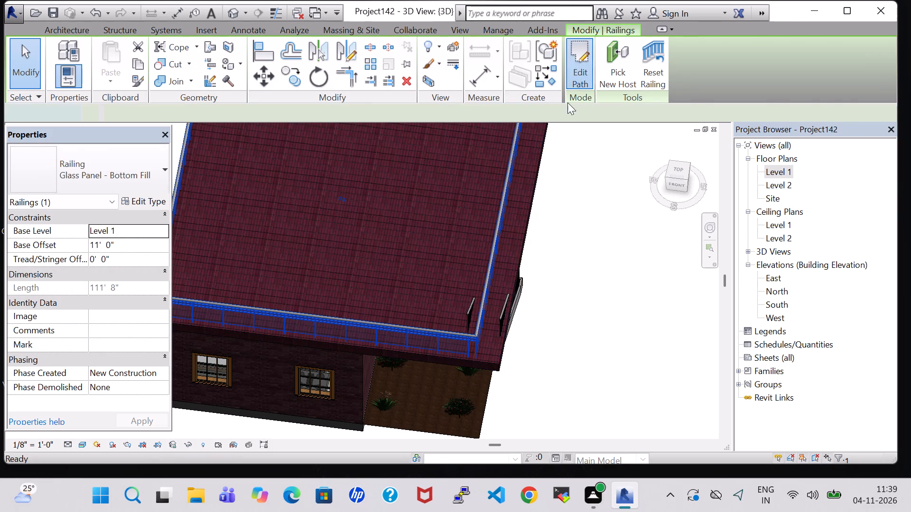
pyautogui.click(518, 196)
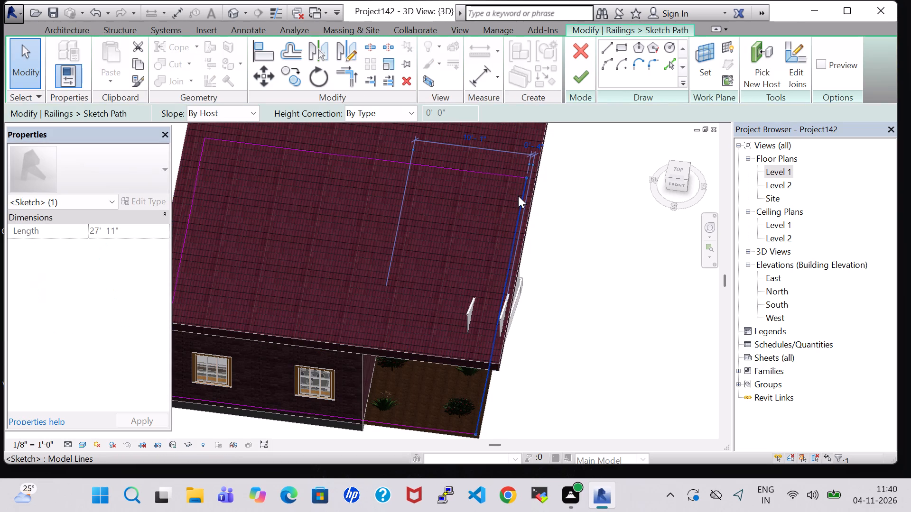
pyautogui.press('Right')
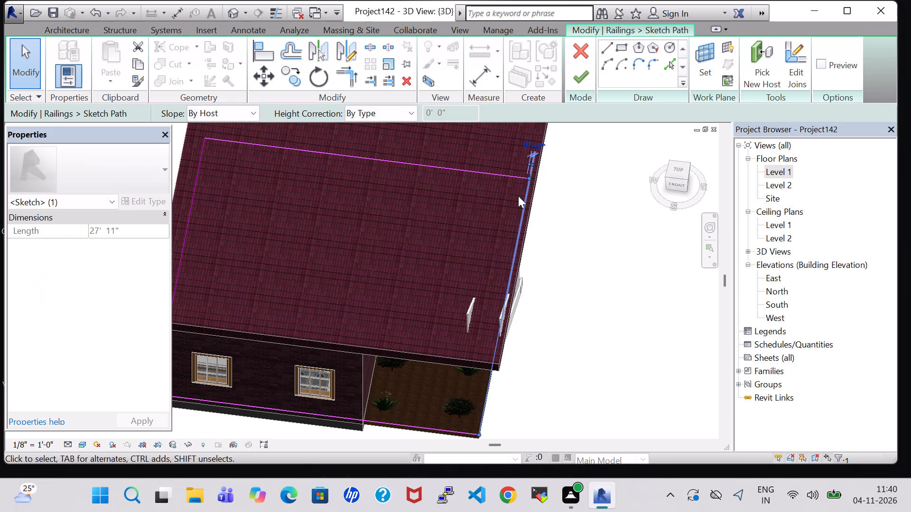
pyautogui.press('Right')
pyautogui.press('Right')
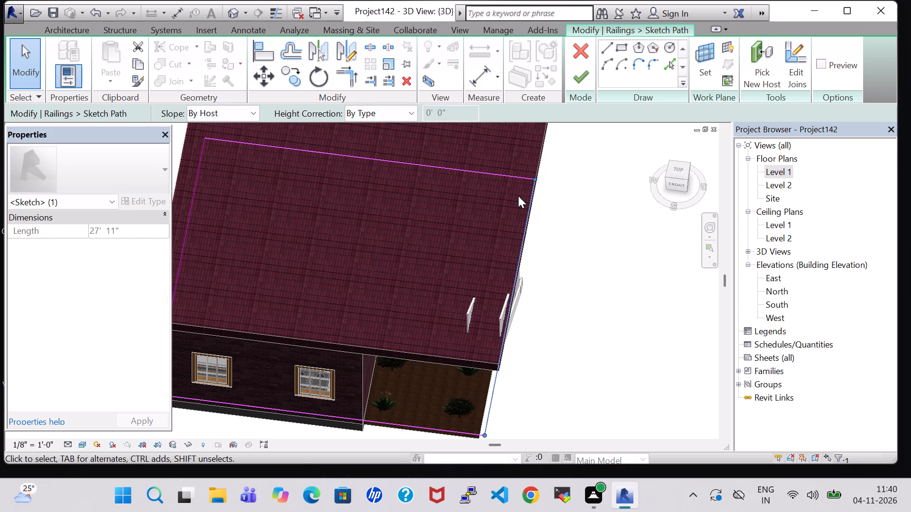
pyautogui.click(581, 72)
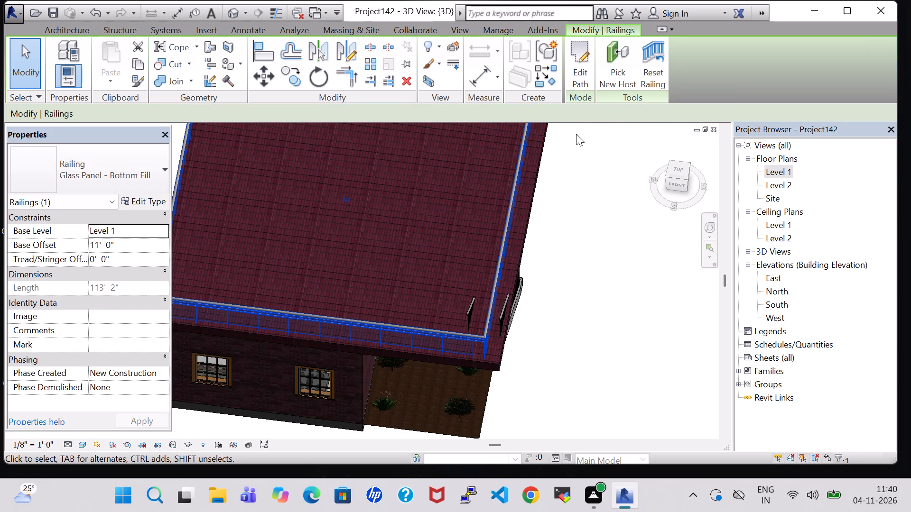
# After checking the Level 1 plan, move the glass railing path's east segment farther outward in 3D, about 1'-2" beyond the parking floor's edge.
pyautogui.doubleClick(775, 171)
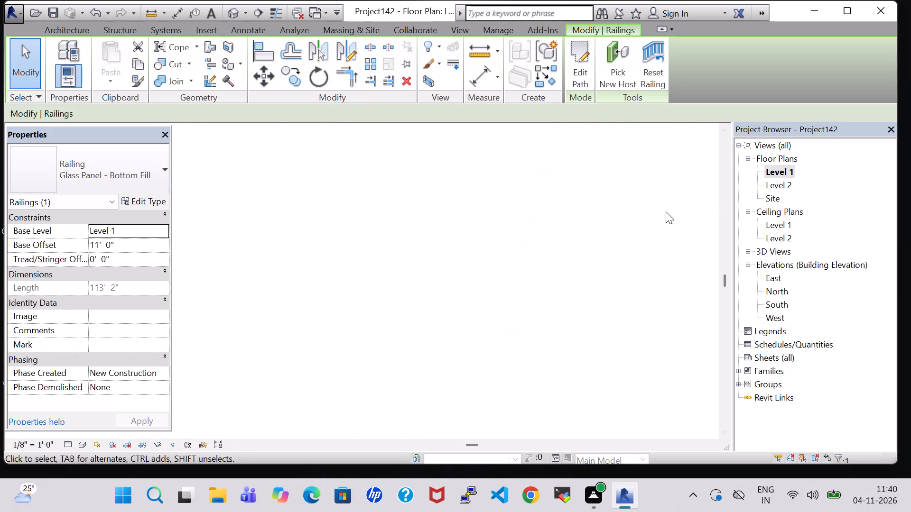
pyautogui.scroll(-7, 628, 232)
pyautogui.scroll(2, 641, 302)
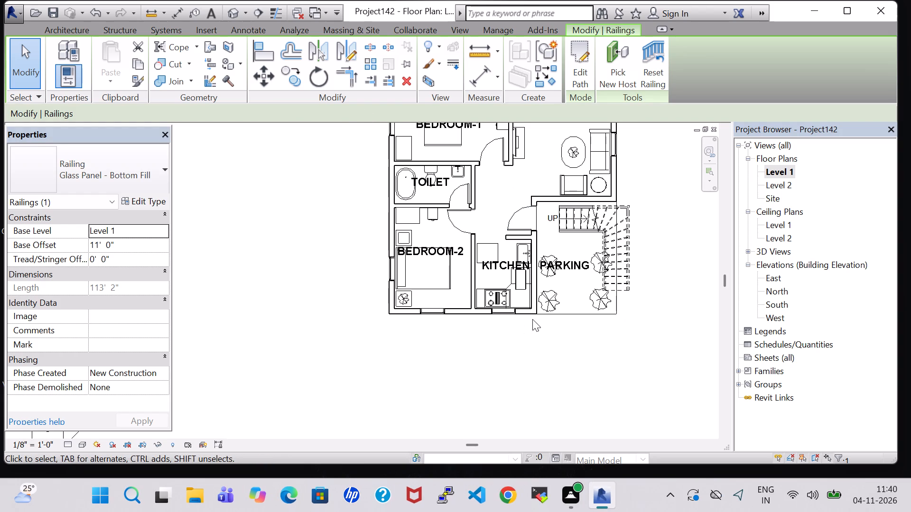
pyautogui.moveTo(630, 188); pyautogui.dragTo(628, 256, button='middle')
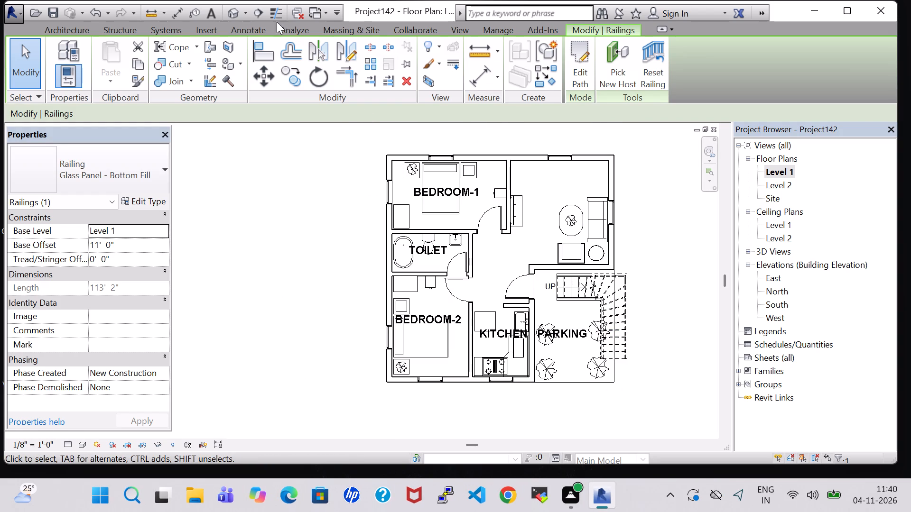
pyautogui.click(228, 6)
pyautogui.moveTo(458, 267); pyautogui.dragTo(451, 207, button='middle')
pyautogui.moveTo(457, 199); pyautogui.dragTo(478, 217, button='middle')
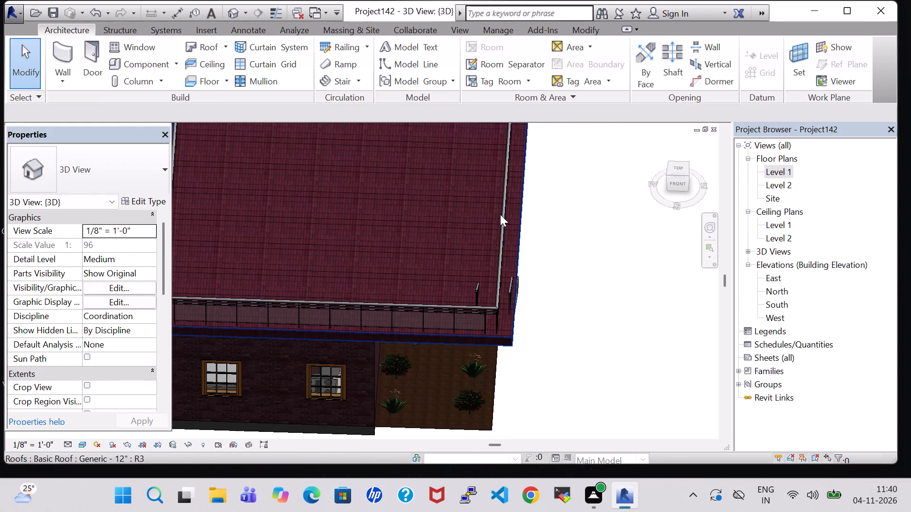
pyautogui.click(504, 218)
pyautogui.scroll(-1, 504, 218)
pyautogui.click(581, 80)
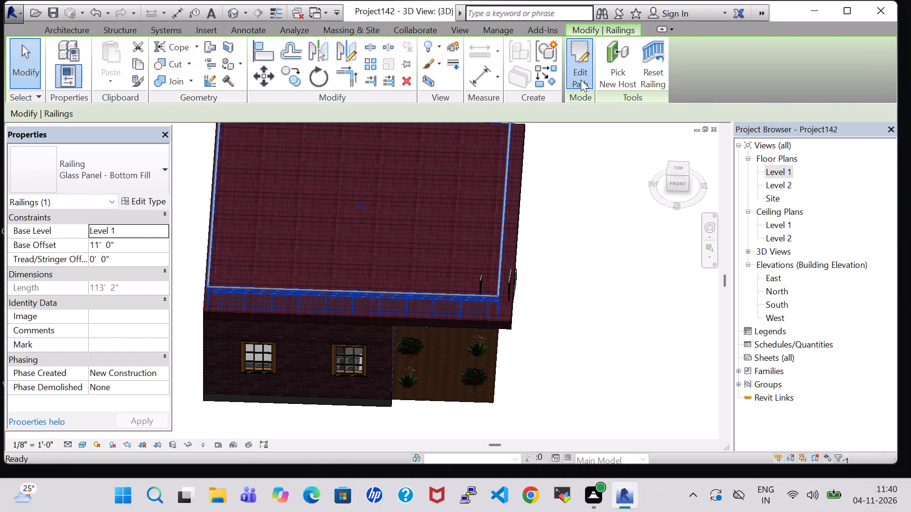
pyautogui.click(511, 230)
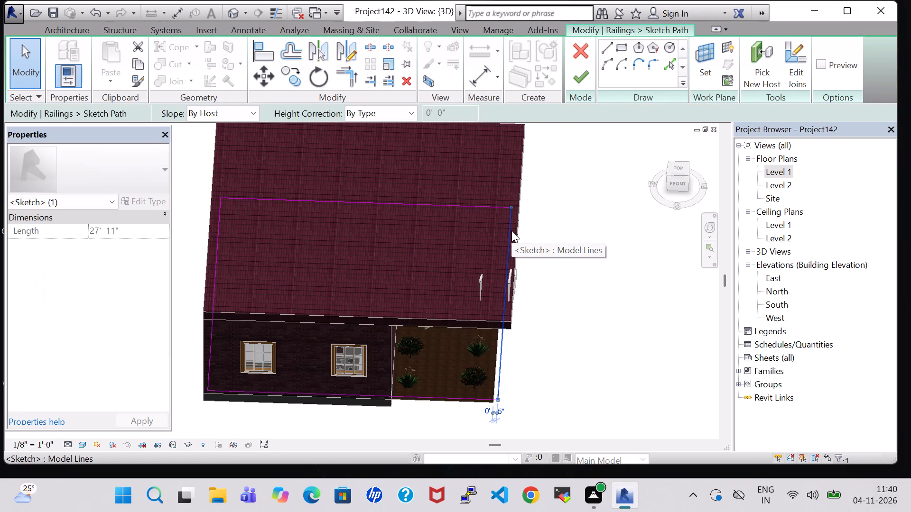
pyautogui.press('Right')
pyautogui.press('Right')
pyautogui.press('Right')
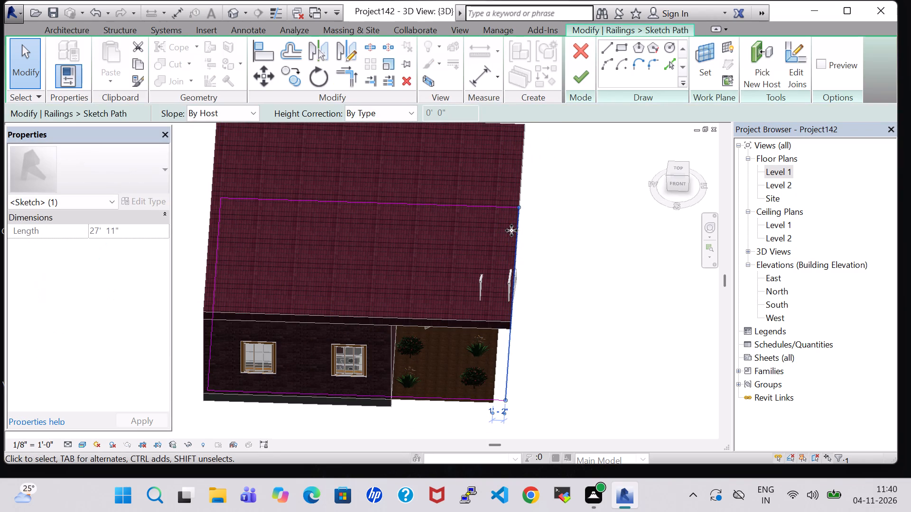
pyautogui.click(577, 72)
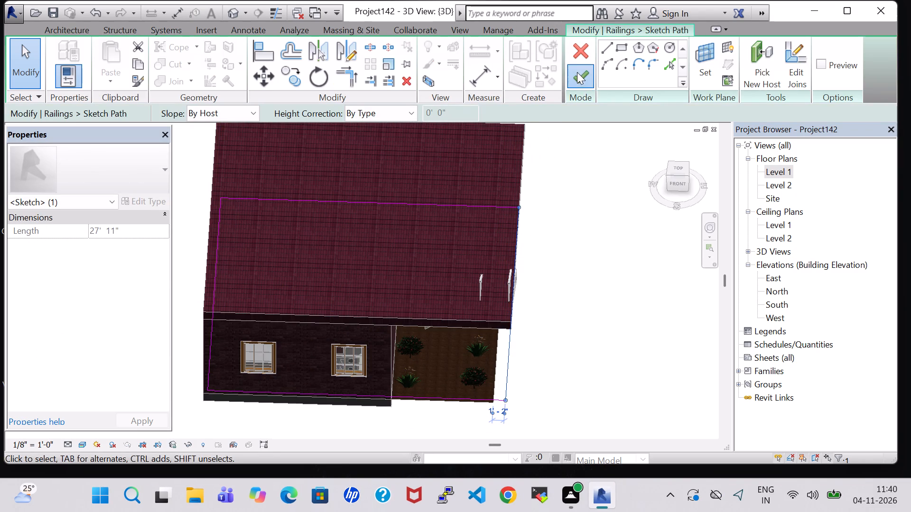
# Reopen the glass railing's path and shift its east segment farther outward to the roof's outer edge.
pyautogui.click(592, 82)
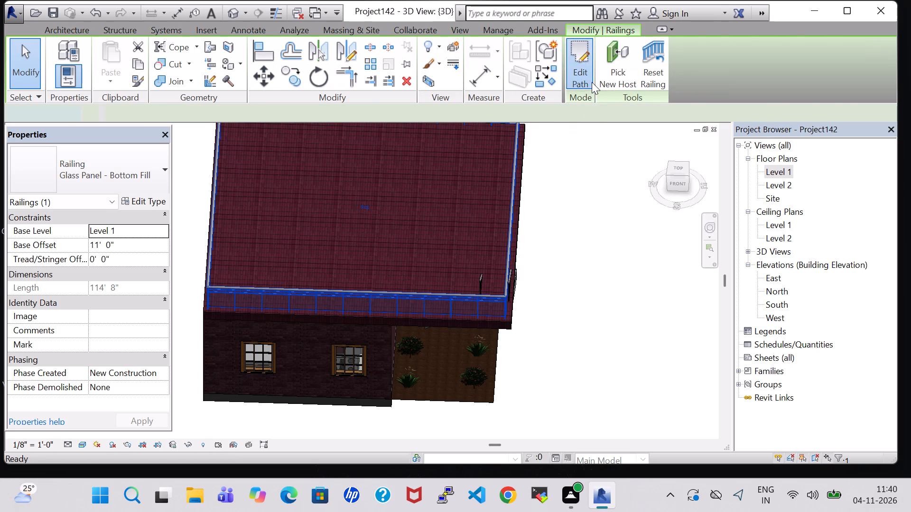
pyautogui.click(516, 236)
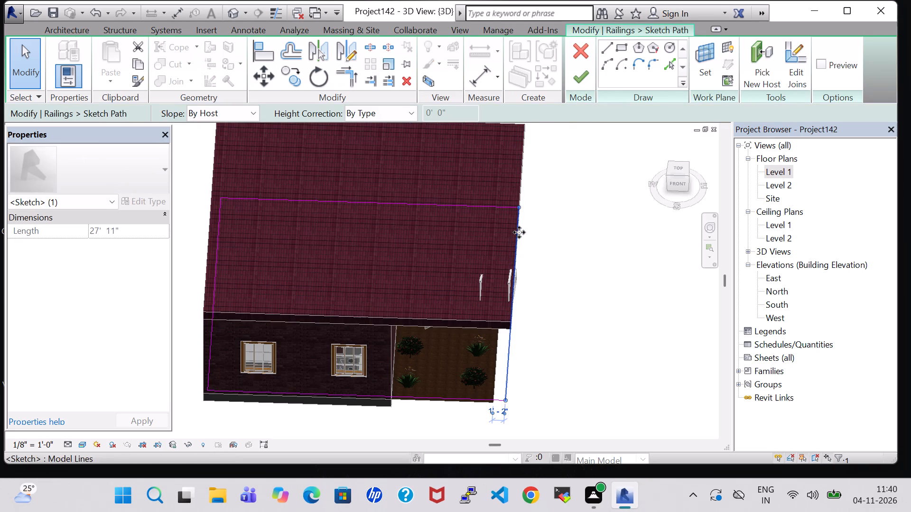
pyautogui.press('Right')
pyautogui.press('Right')
pyautogui.press('Right')
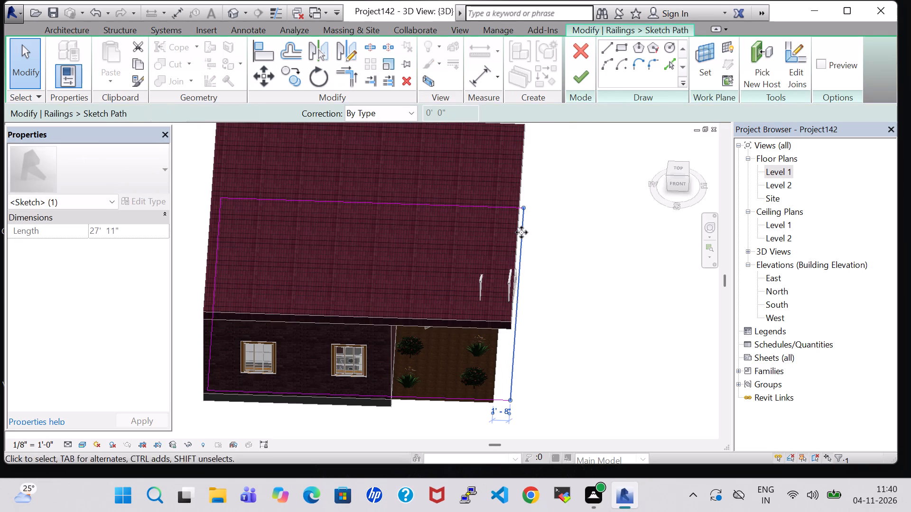
pyautogui.click(571, 83)
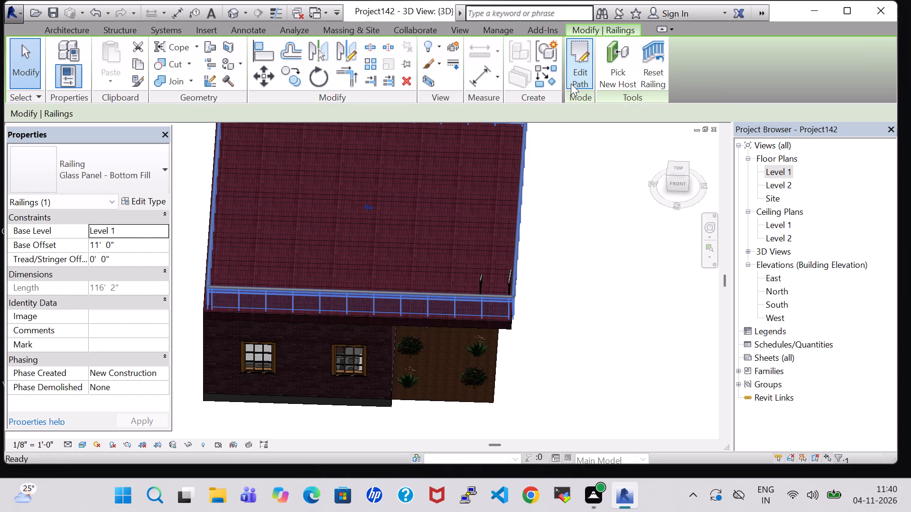
pyautogui.click(562, 226)
# Check the railing's east side against the roof edge in 3D and nudge that path segment slightly back inward.
pyautogui.moveTo(554, 234); pyautogui.dragTo(537, 164, button='middle')
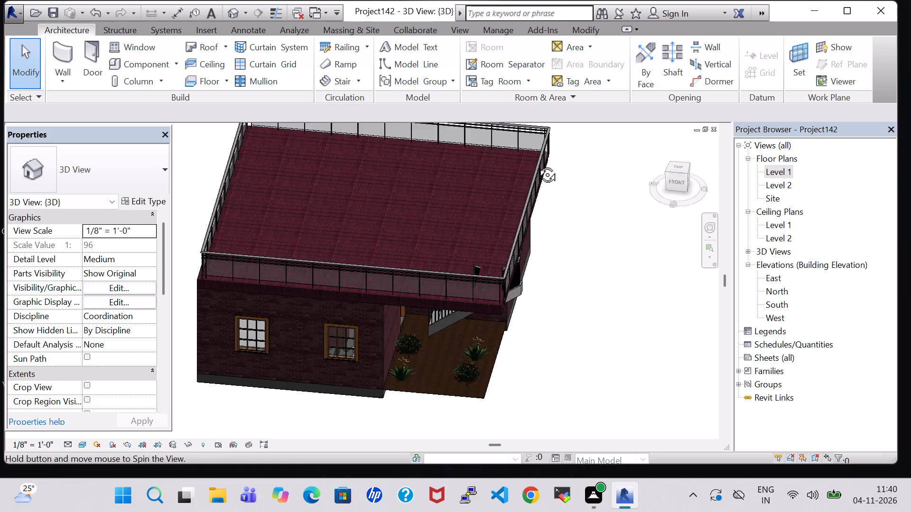
pyautogui.moveTo(537, 164); pyautogui.dragTo(531, 152, button='middle')
pyautogui.scroll(6, 527, 153)
pyautogui.keyDown('shift'); pyautogui.moveTo(469, 158); pyautogui.dragTo(496, 174, button='middle'); pyautogui.keyUp('shift')
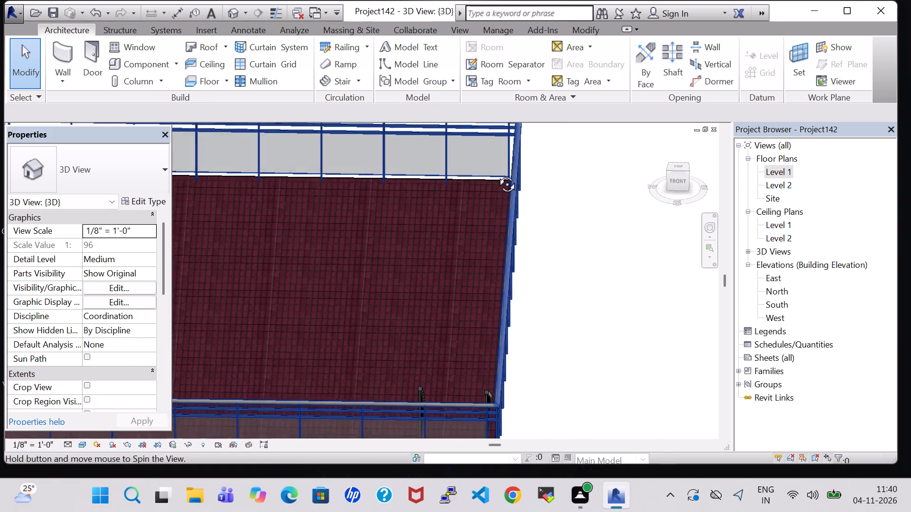
pyautogui.keyDown('shift'); pyautogui.moveTo(496, 174); pyautogui.dragTo(498, 175, button='middle'); pyautogui.keyUp('shift')
pyautogui.click(500, 206)
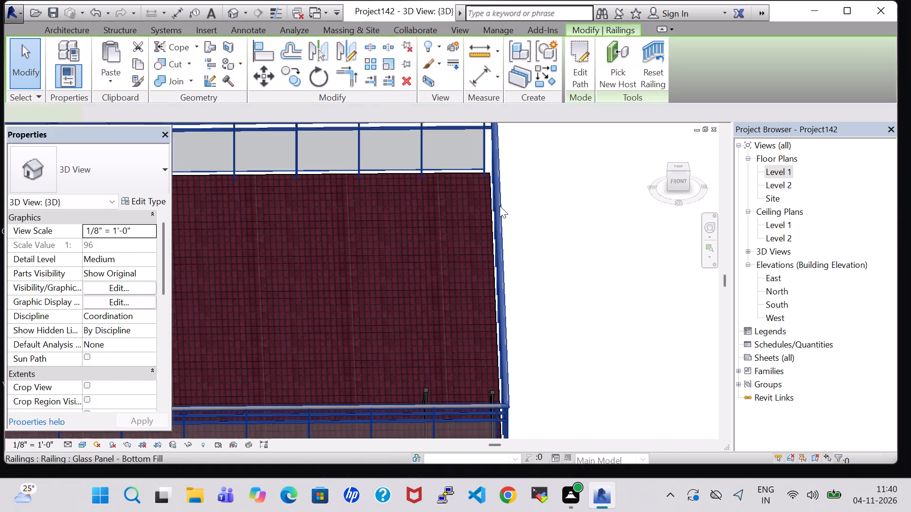
pyautogui.click(571, 77)
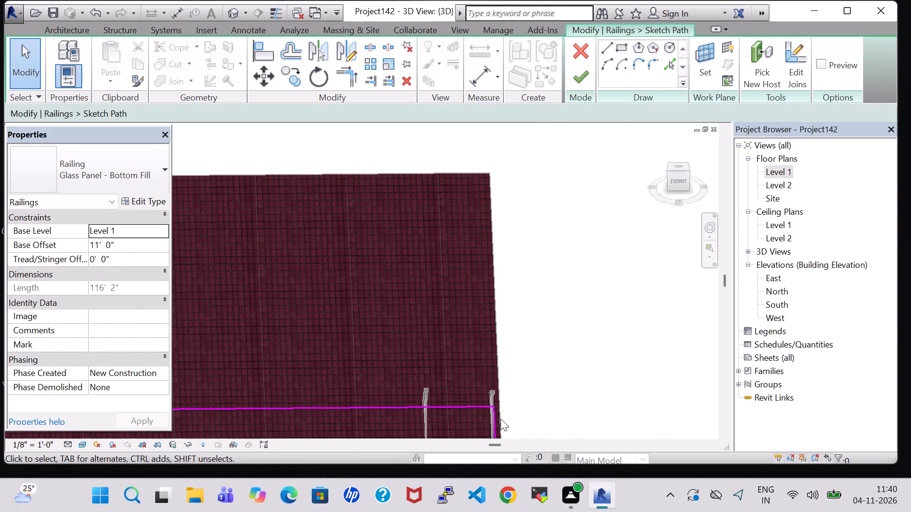
pyautogui.click(498, 419)
pyautogui.press('Left')
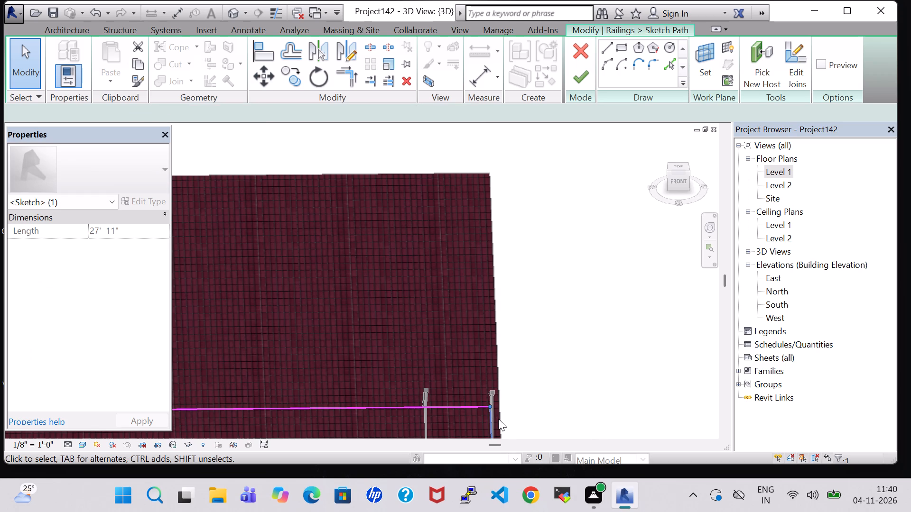
pyautogui.click(575, 76)
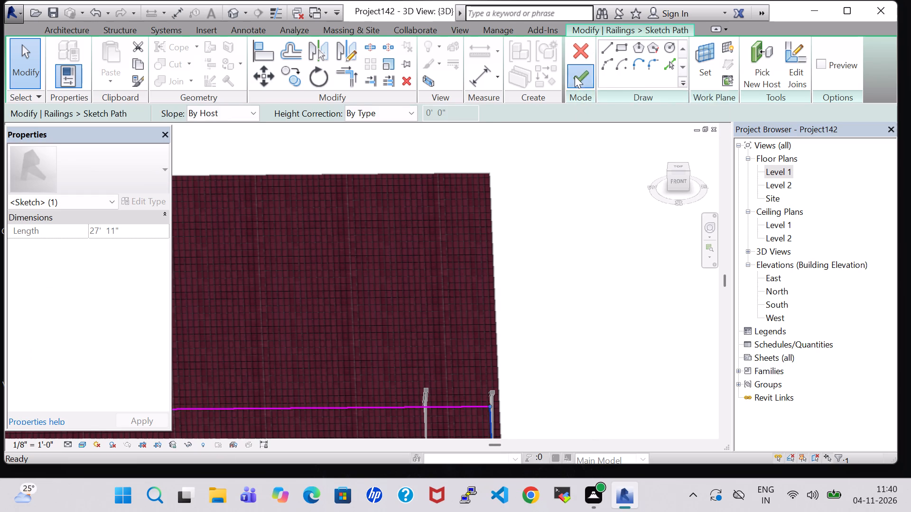
pyautogui.click(587, 143)
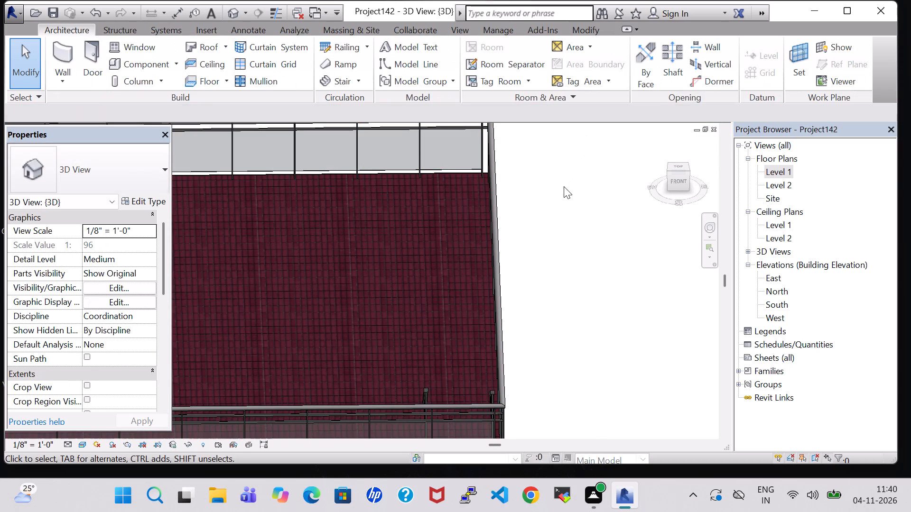
# Inspect the east railing up close, and nudge its path segment inward once more so it sits on the roof edge.
pyautogui.keyDown('shift'); pyautogui.moveTo(564, 186); pyautogui.dragTo(547, 175, button='middle'); pyautogui.keyUp('shift')
pyautogui.keyDown('shift'); pyautogui.scroll(1, 564, 186); pyautogui.keyUp('shift')
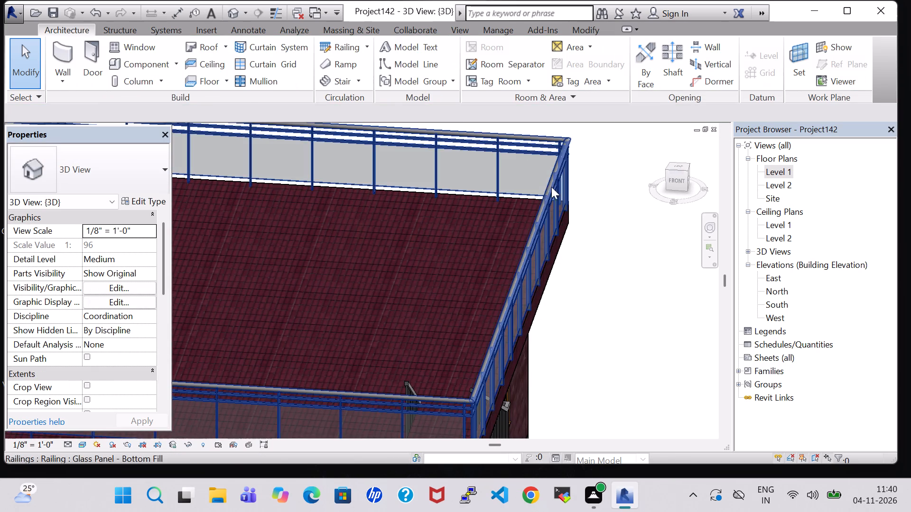
pyautogui.scroll(5, 555, 201)
pyautogui.keyDown('shift'); pyautogui.moveTo(538, 193); pyautogui.dragTo(562, 217, button='middle'); pyautogui.keyUp('shift')
pyautogui.scroll(1, 535, 198)
pyautogui.moveTo(535, 198); pyautogui.dragTo(539, 100, button='middle')
pyautogui.scroll(-4, 492, 146)
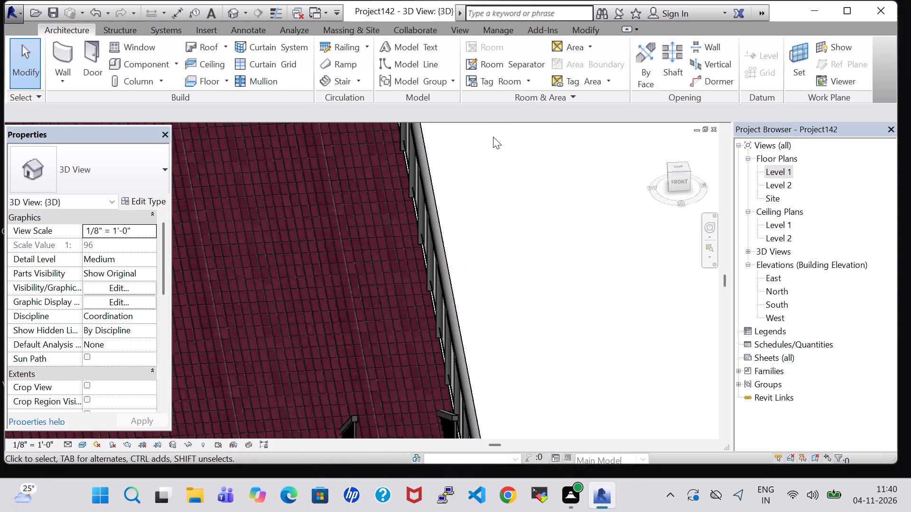
pyautogui.scroll(-4, 493, 137)
pyautogui.click(460, 152)
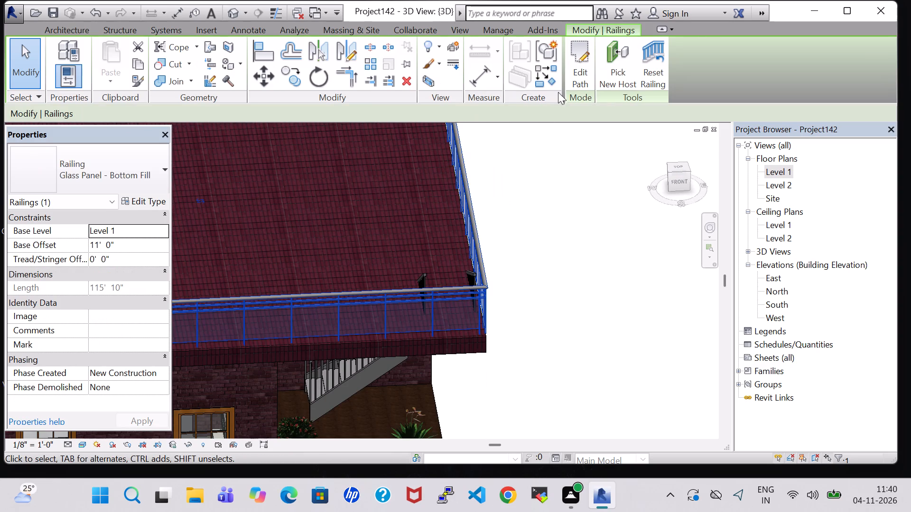
pyautogui.click(584, 73)
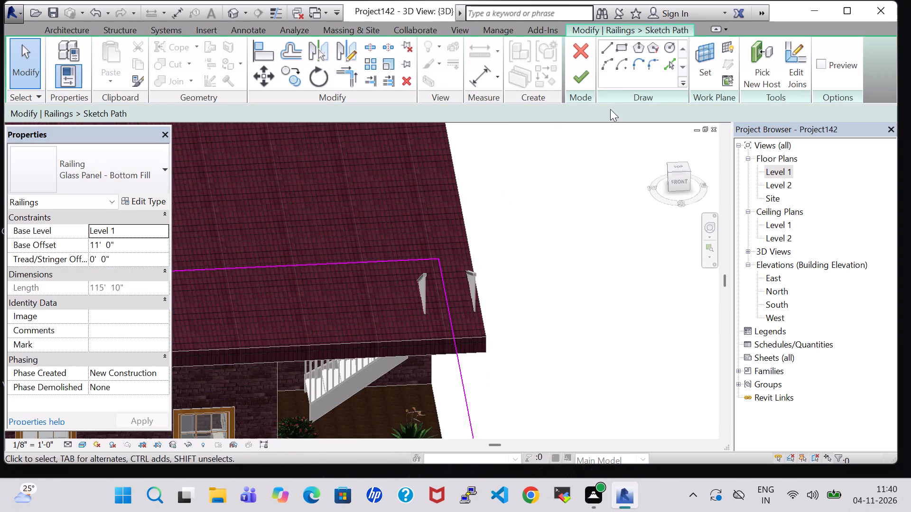
pyautogui.click(445, 287)
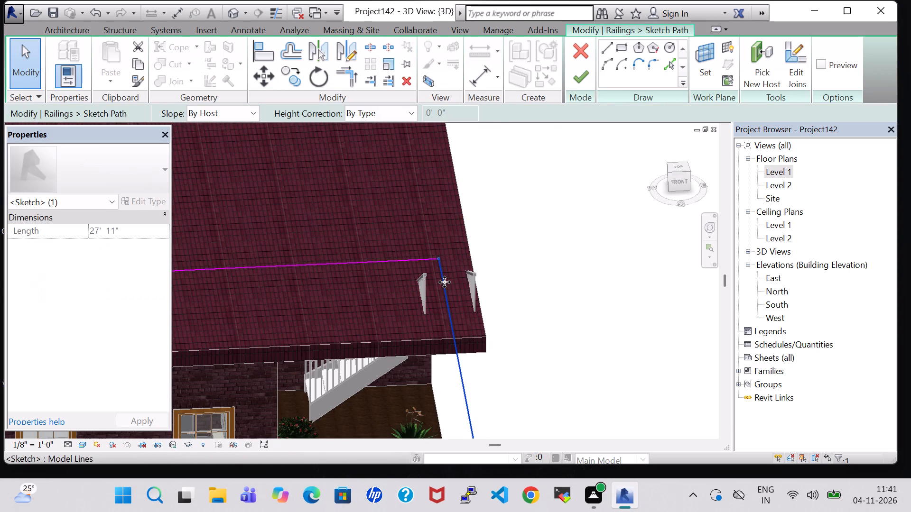
pyautogui.press('Left')
pyautogui.click(570, 78)
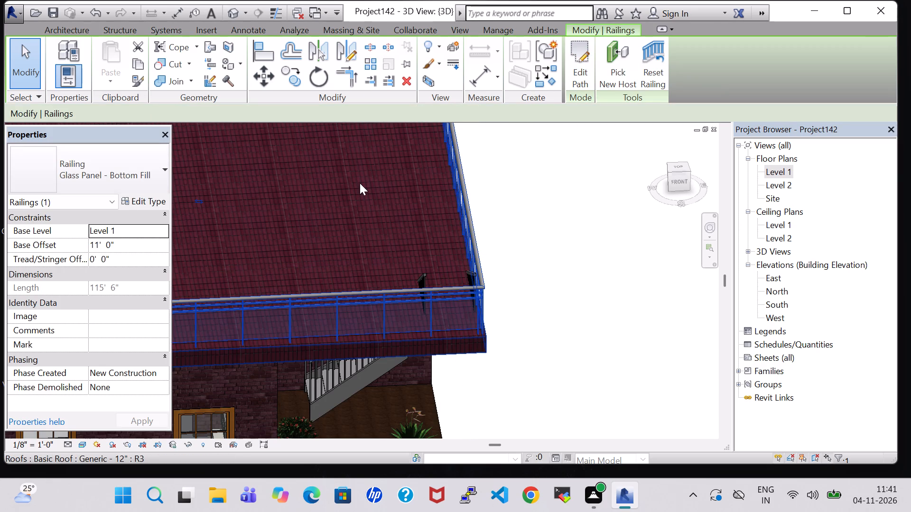
# Check the stair beneath the terrace in 3D, and nudge the whole stair slightly west in the Level 1 plan.
pyautogui.keyDown('shift'); pyautogui.moveTo(512, 351); pyautogui.dragTo(522, 264, button='middle'); pyautogui.keyUp('shift')
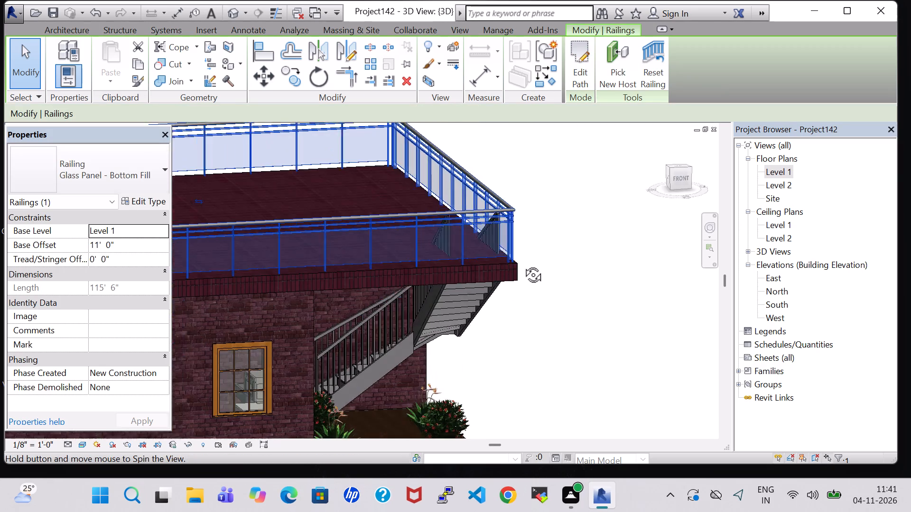
pyautogui.keyDown('shift'); pyautogui.moveTo(522, 264); pyautogui.dragTo(518, 257, button='middle'); pyautogui.keyUp('shift')
pyautogui.keyDown('shift'); pyautogui.moveTo(425, 339); pyautogui.dragTo(417, 360, button='middle'); pyautogui.keyUp('shift')
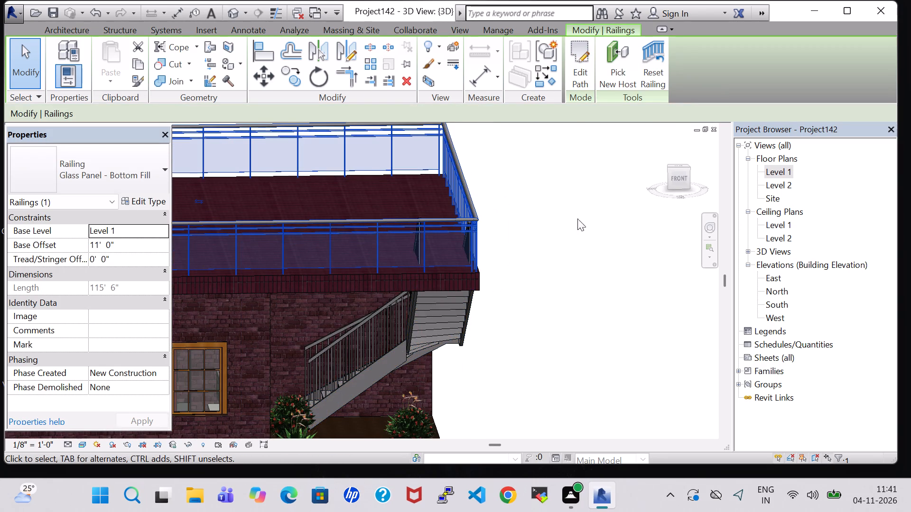
pyautogui.doubleClick(778, 171)
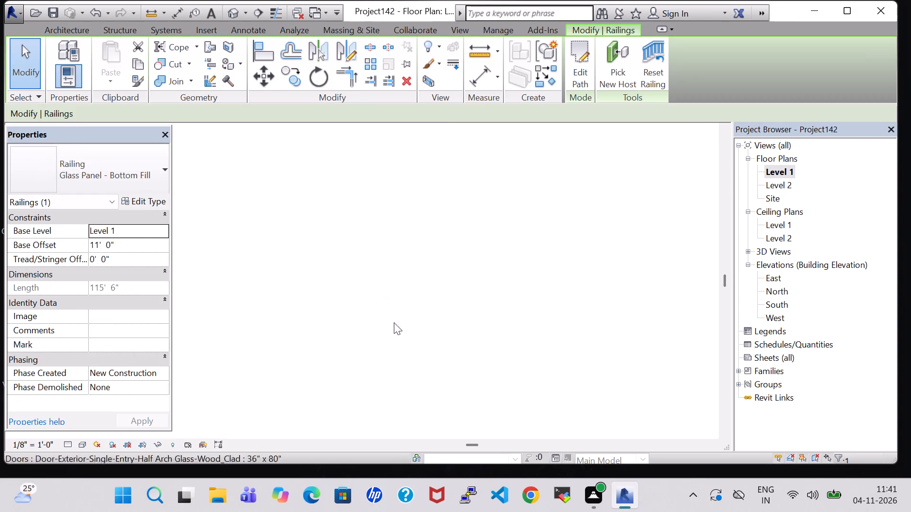
pyautogui.click(587, 299)
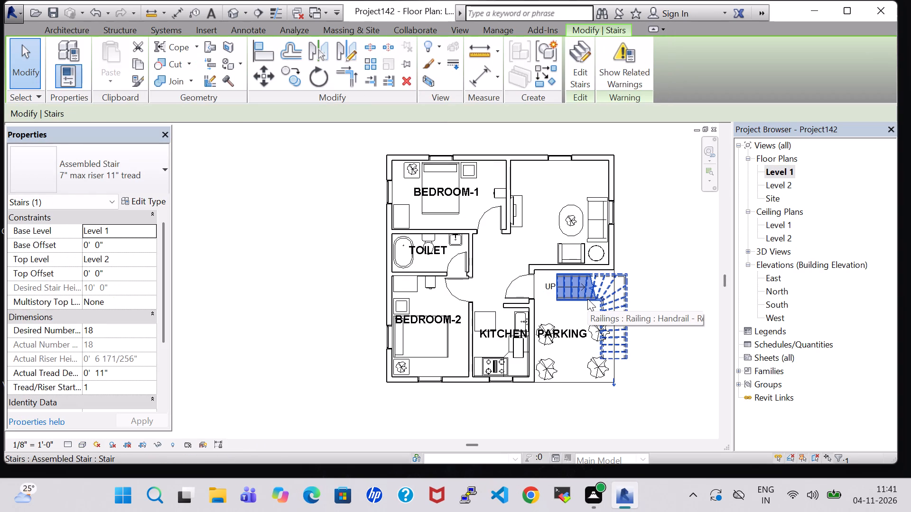
pyautogui.press('Left')
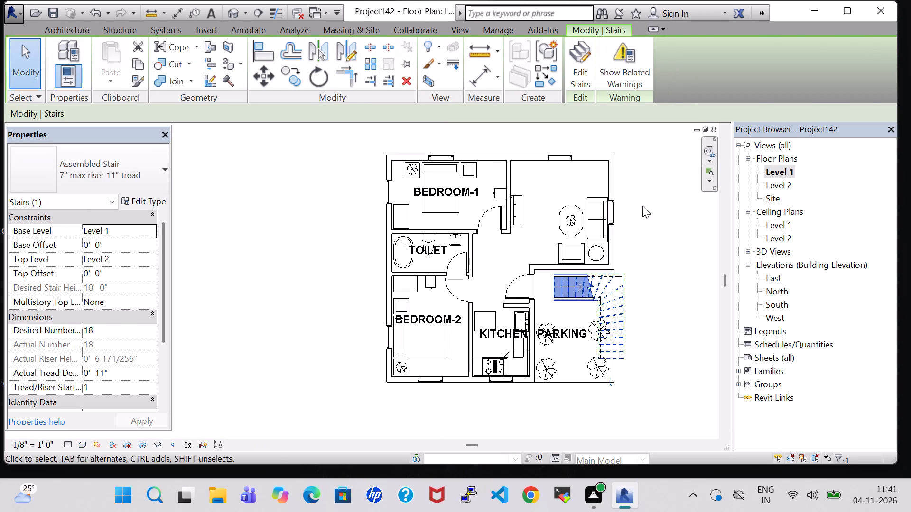
# Inspect the repositioned stair, roof terrace and glass railing in 3D from the front and east sides of the house.
pyautogui.click(631, 206)
pyautogui.click(228, 12)
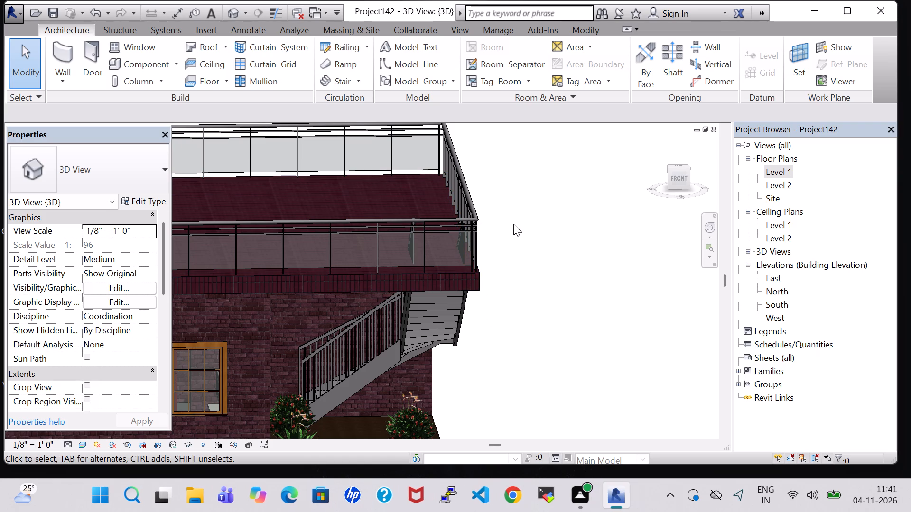
pyautogui.keyDown('shift'); pyautogui.moveTo(512, 216); pyautogui.dragTo(512, 283, button='middle'); pyautogui.keyUp('shift')
pyautogui.scroll(-6, 511, 282)
pyautogui.moveTo(504, 276); pyautogui.dragTo(393, 223, button='middle')
pyautogui.moveTo(368, 221); pyautogui.dragTo(361, 216, button='middle')
pyautogui.moveTo(360, 210); pyautogui.dragTo(345, 217, button='middle')
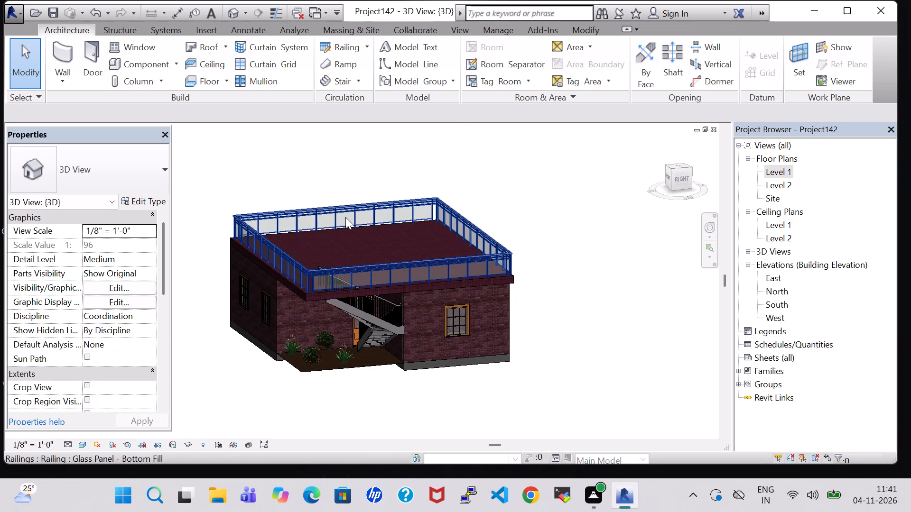
pyautogui.moveTo(345, 217); pyautogui.dragTo(339, 203, button='middle')
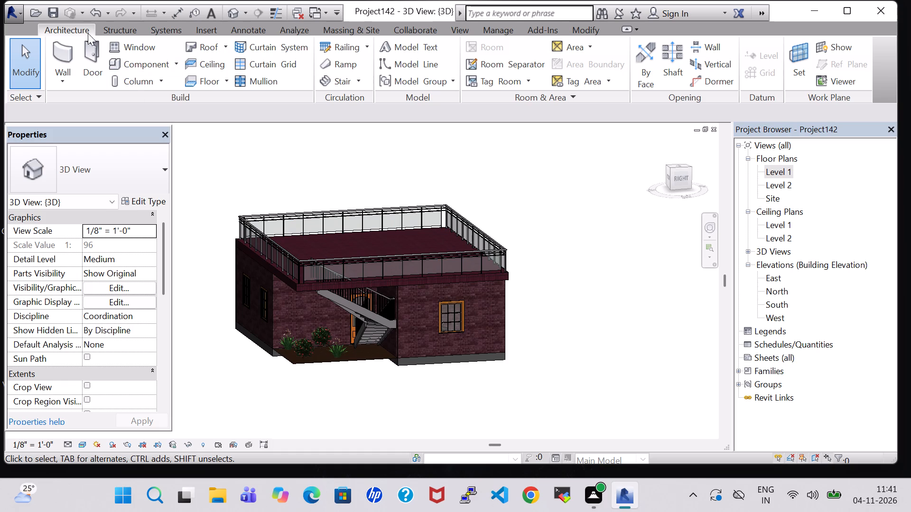
# Save the project.
pyautogui.click(56, 11)
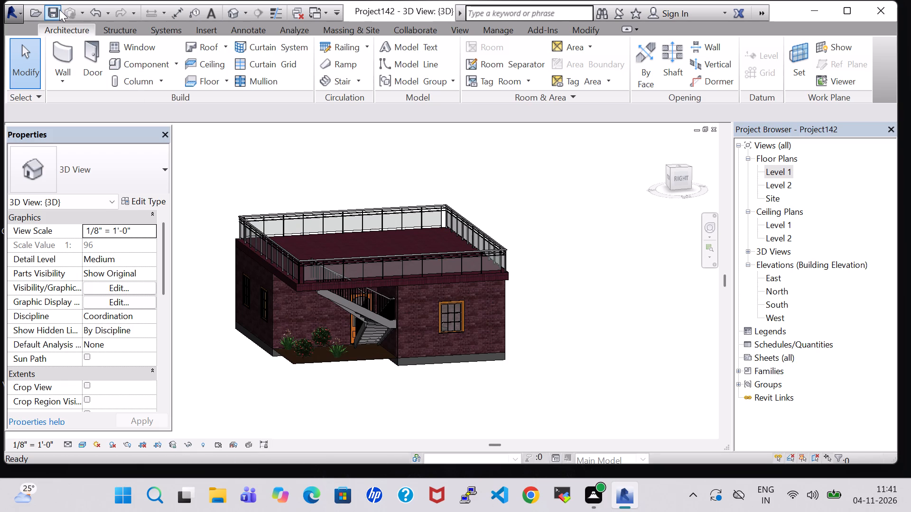
# Export the model as an IFC 2x3 file named Project142 in the work folder.
pyautogui.click(13, 7)
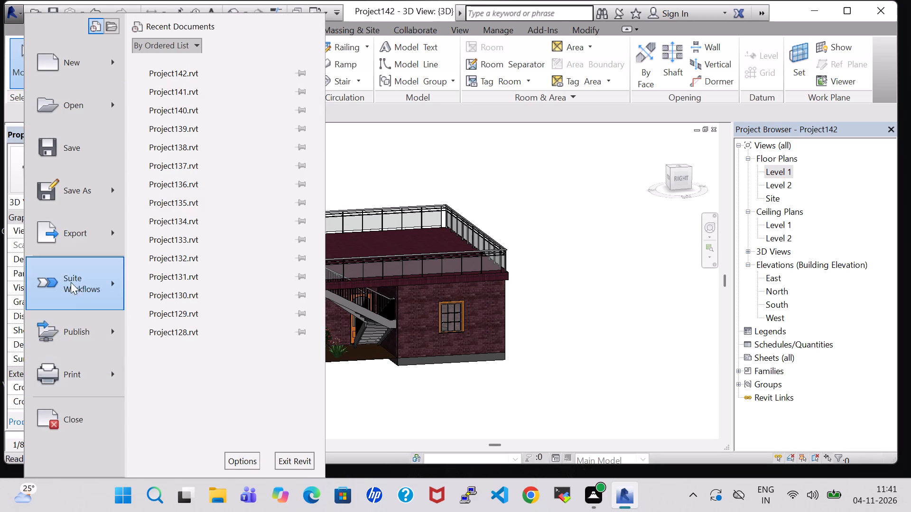
pyautogui.click(70, 247)
pyautogui.click(219, 354)
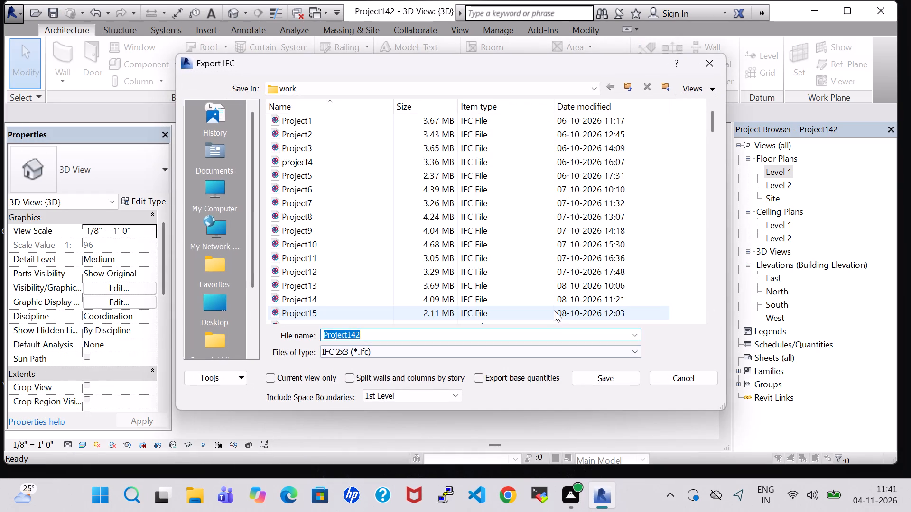
pyautogui.click(595, 383)
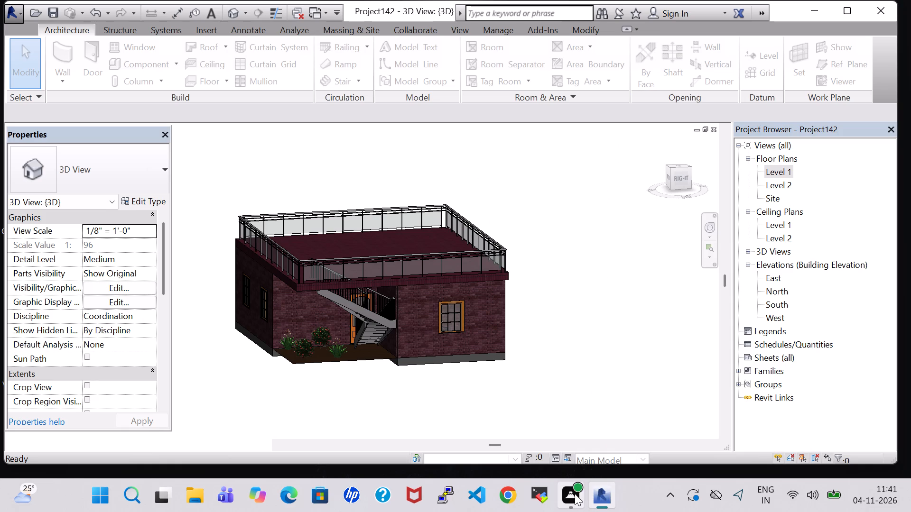